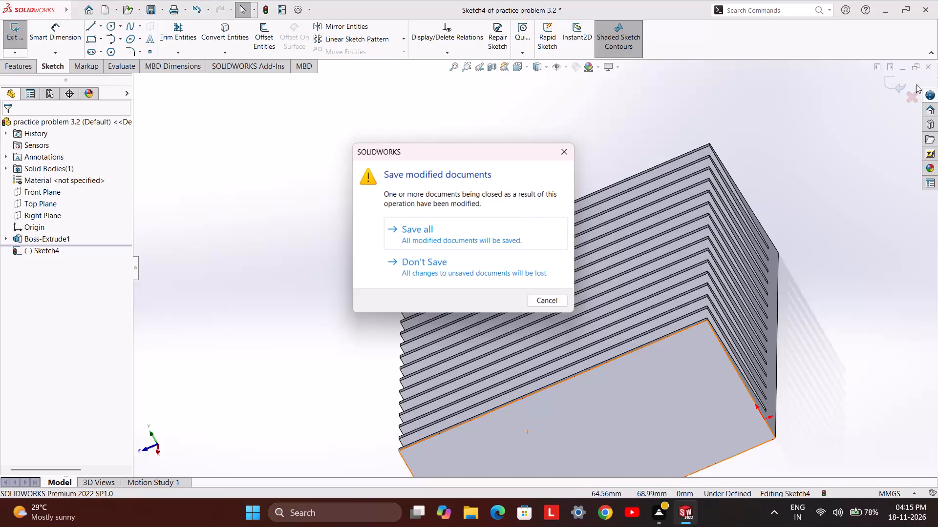
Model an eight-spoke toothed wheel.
Close the practice problem 3.2 part without saving its changes.
click(504, 288)
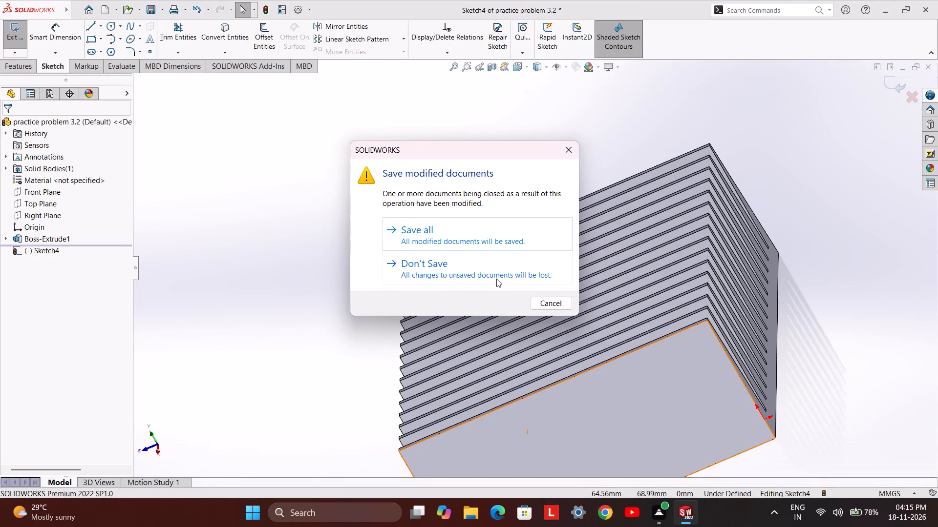
click(495, 275)
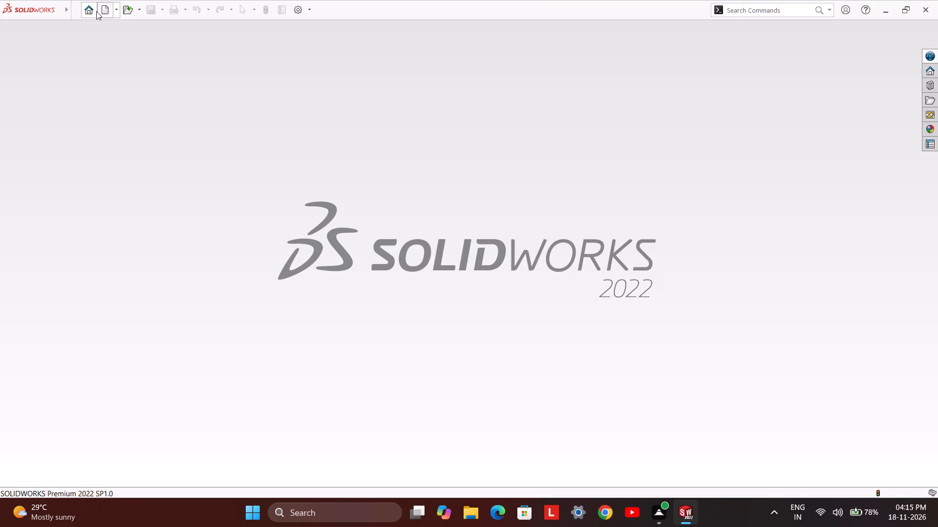
Create a new part document.
click(88, 10)
click(369, 139)
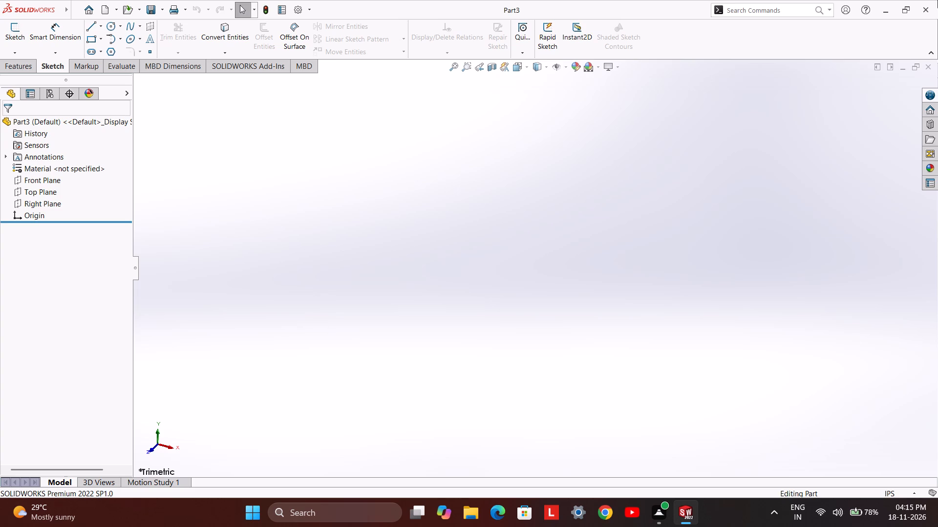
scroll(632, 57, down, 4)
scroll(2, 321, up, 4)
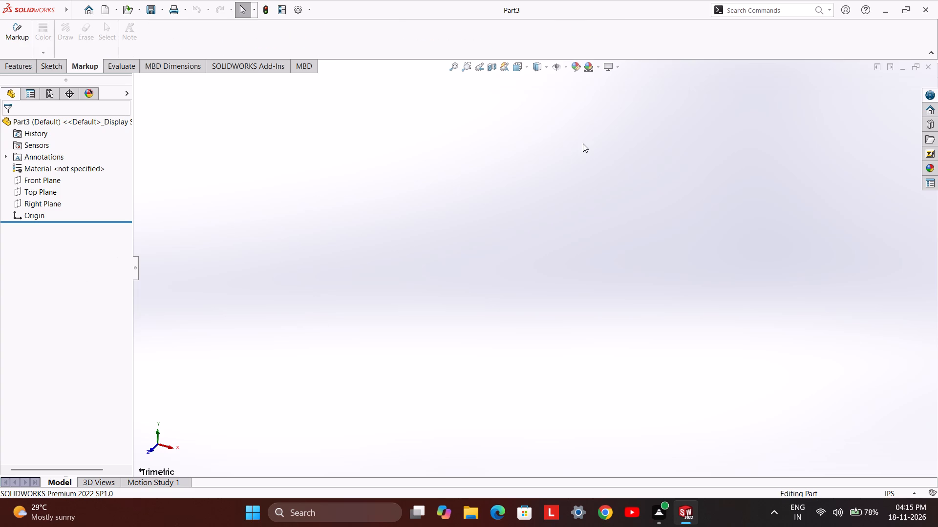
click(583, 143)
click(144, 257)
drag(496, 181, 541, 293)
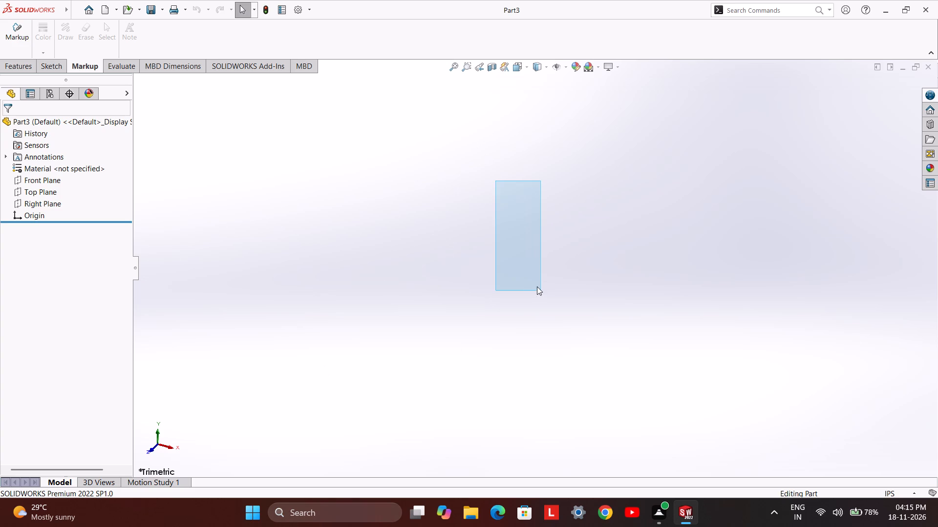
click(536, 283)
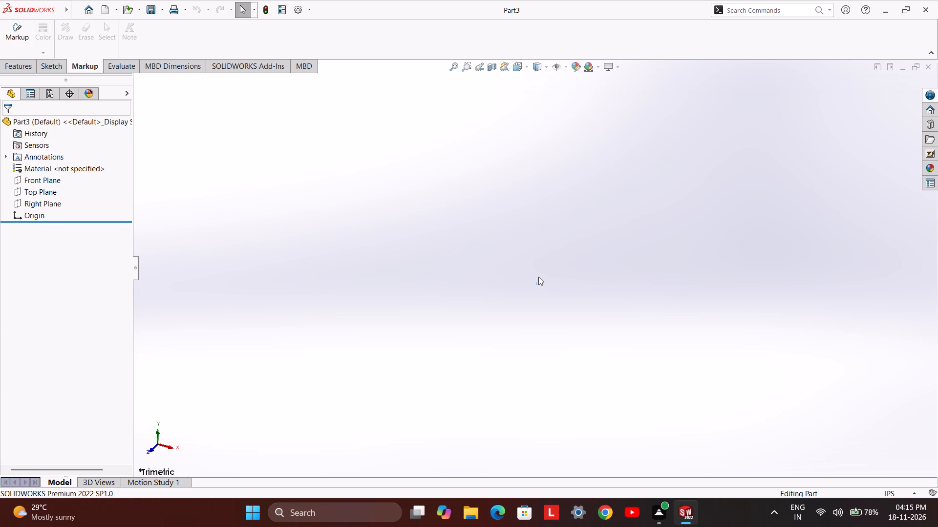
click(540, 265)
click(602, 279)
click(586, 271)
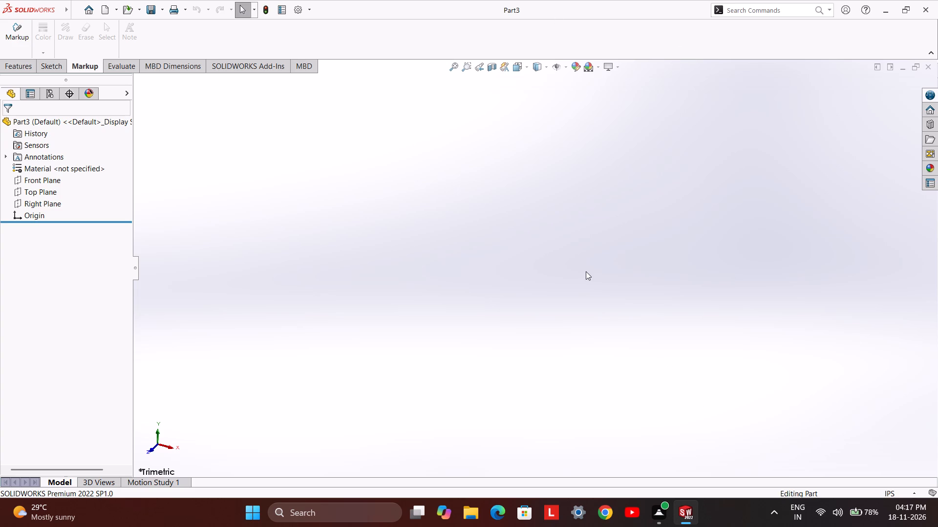
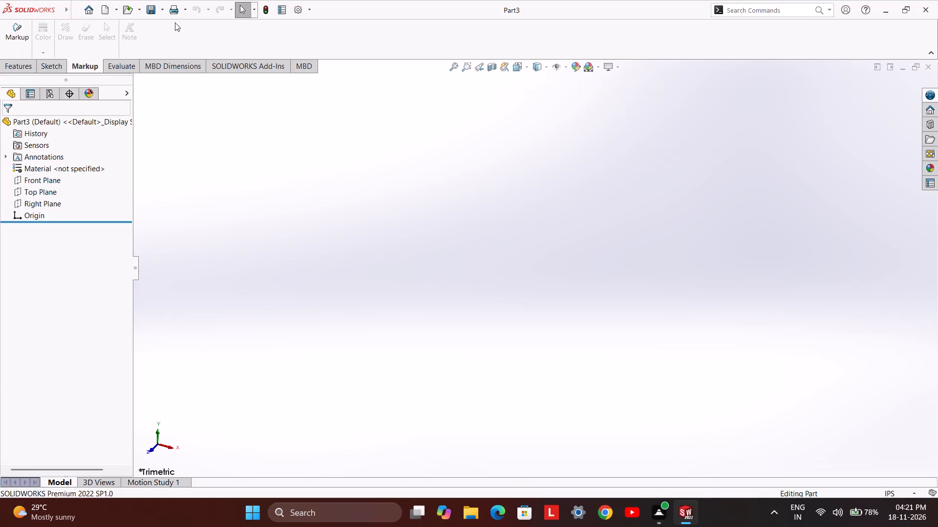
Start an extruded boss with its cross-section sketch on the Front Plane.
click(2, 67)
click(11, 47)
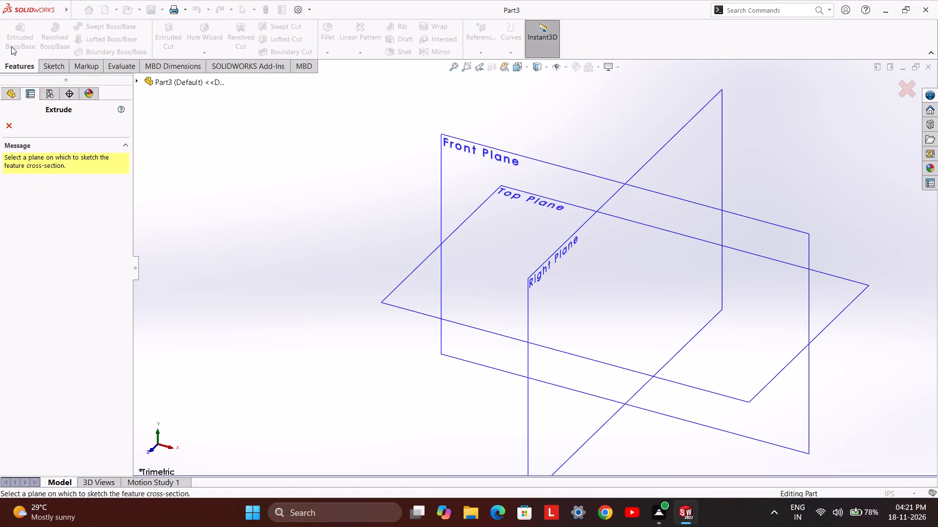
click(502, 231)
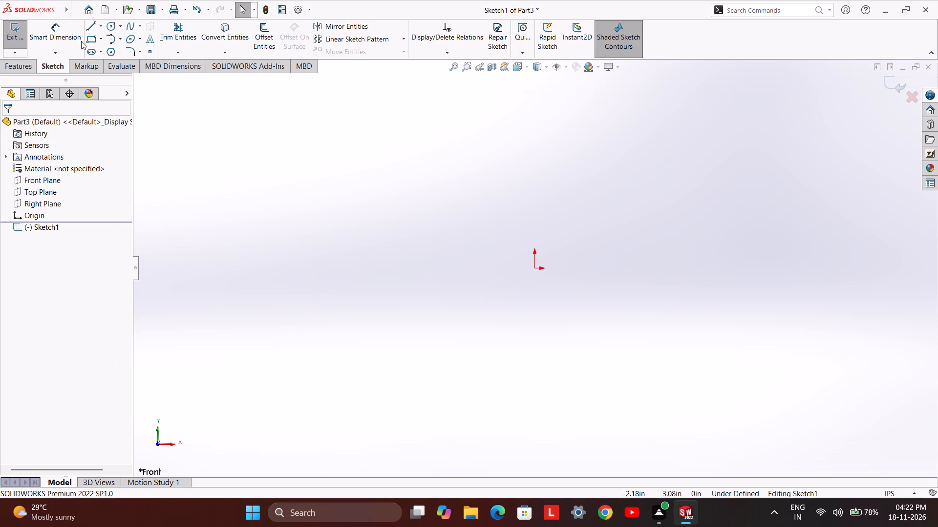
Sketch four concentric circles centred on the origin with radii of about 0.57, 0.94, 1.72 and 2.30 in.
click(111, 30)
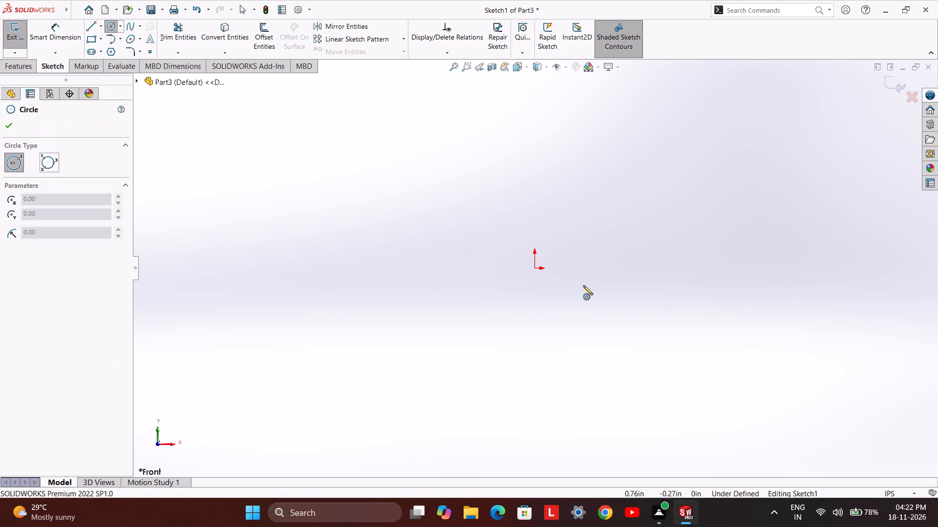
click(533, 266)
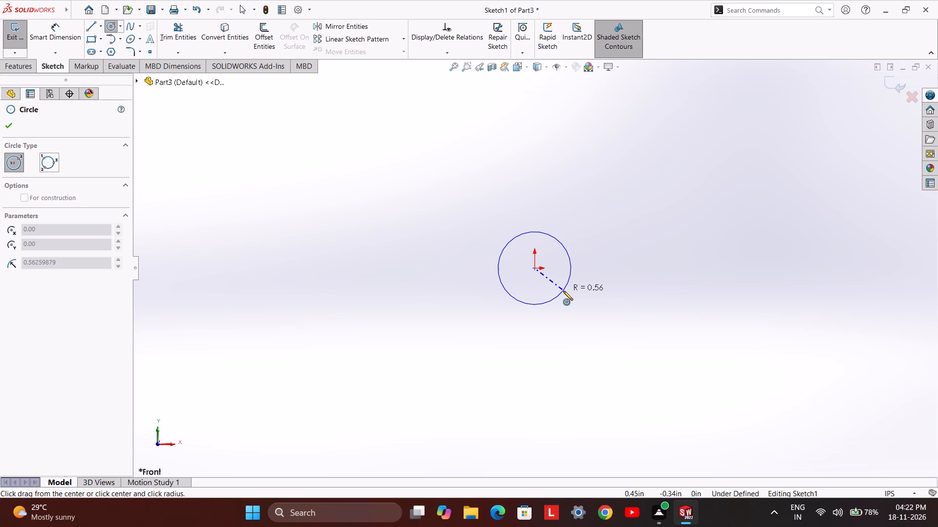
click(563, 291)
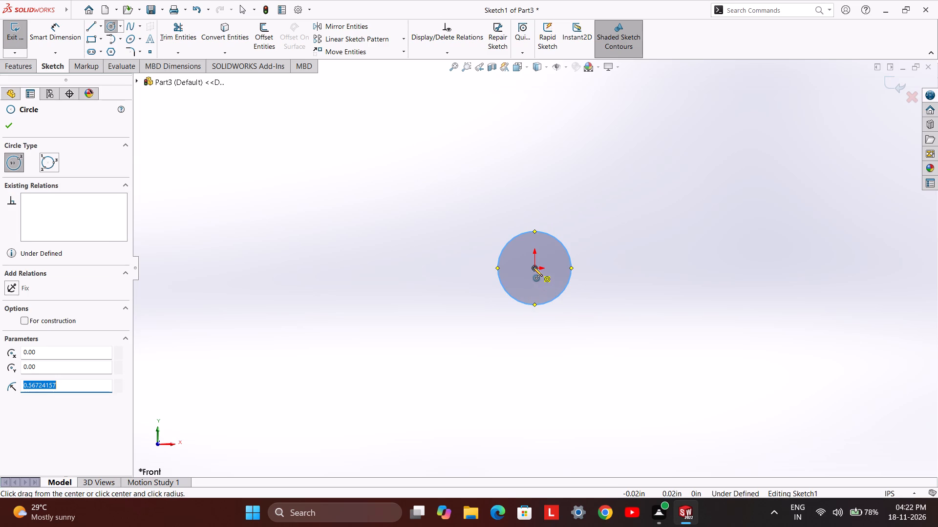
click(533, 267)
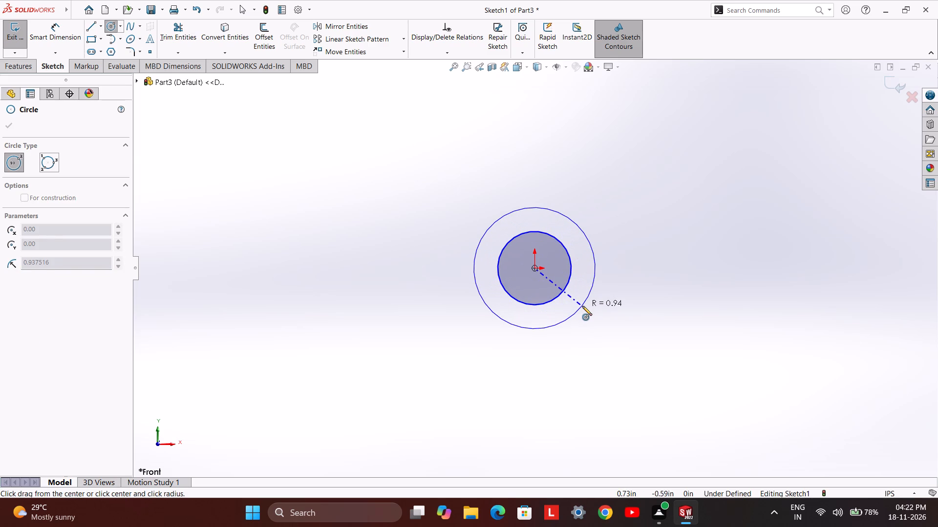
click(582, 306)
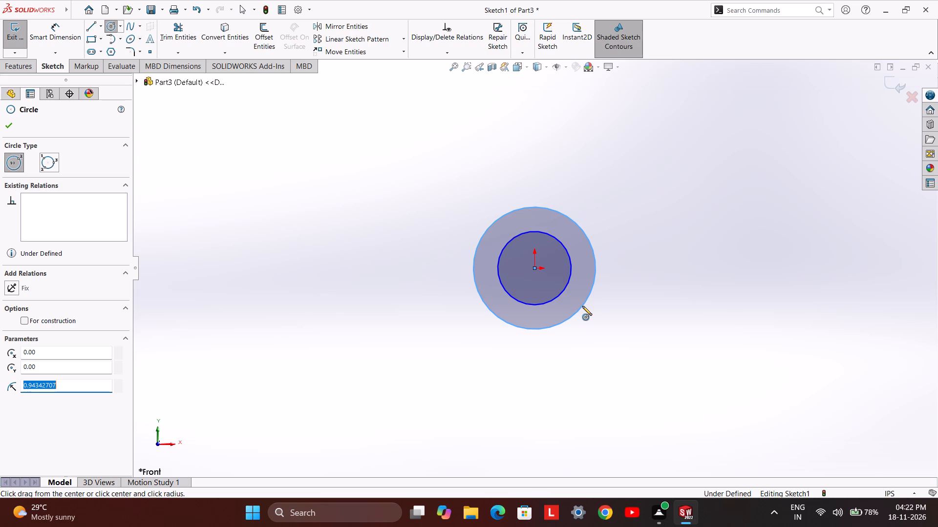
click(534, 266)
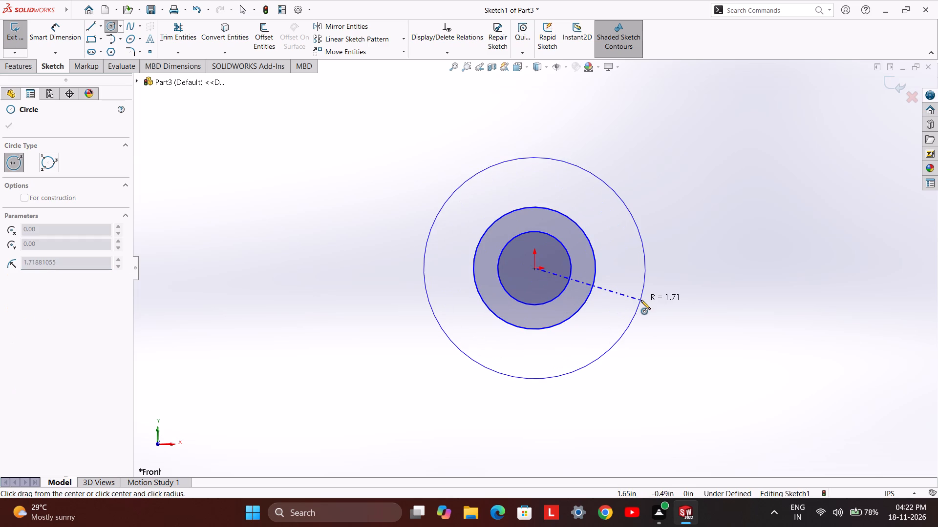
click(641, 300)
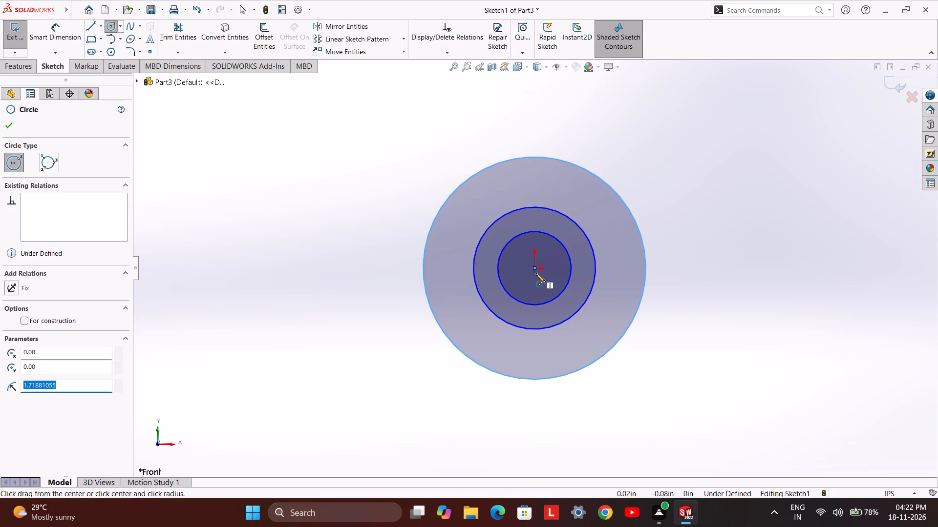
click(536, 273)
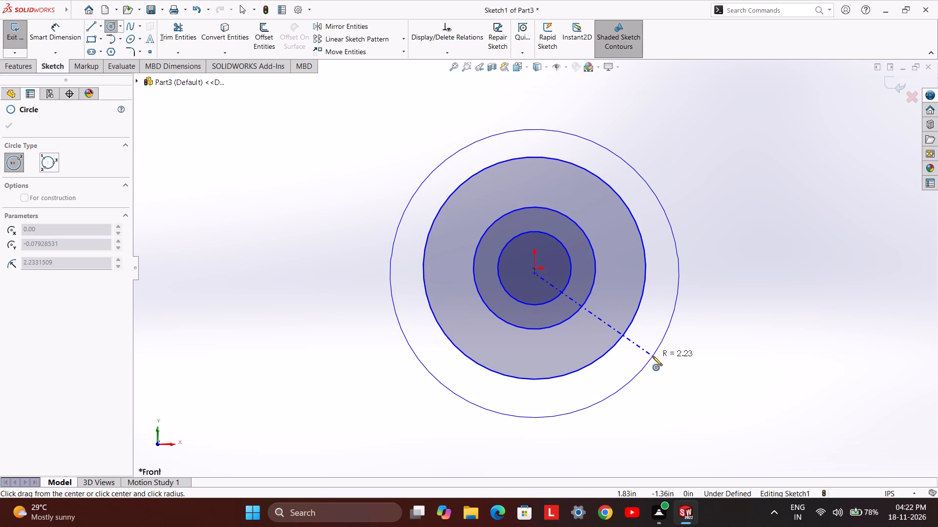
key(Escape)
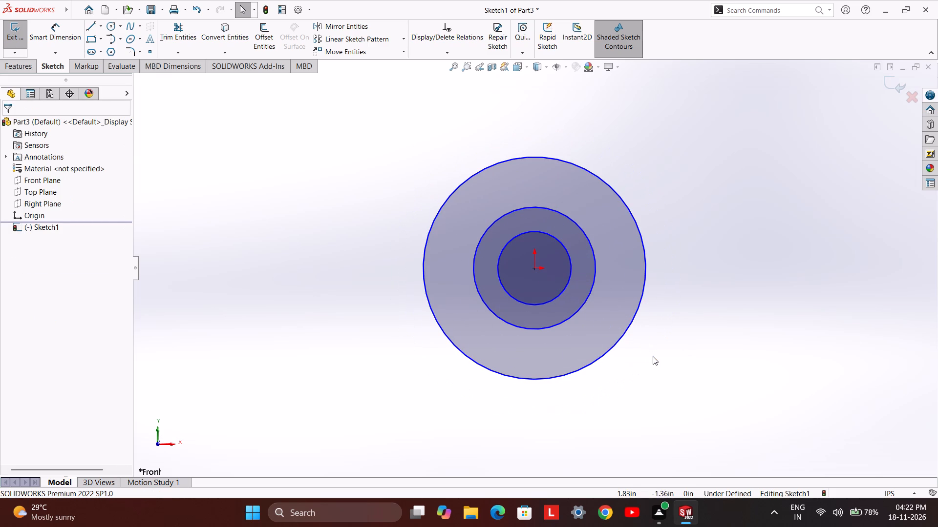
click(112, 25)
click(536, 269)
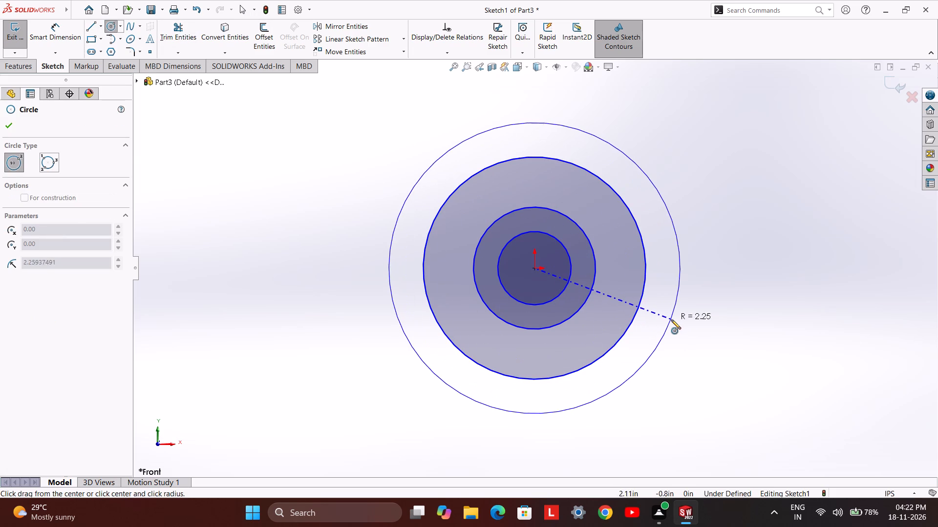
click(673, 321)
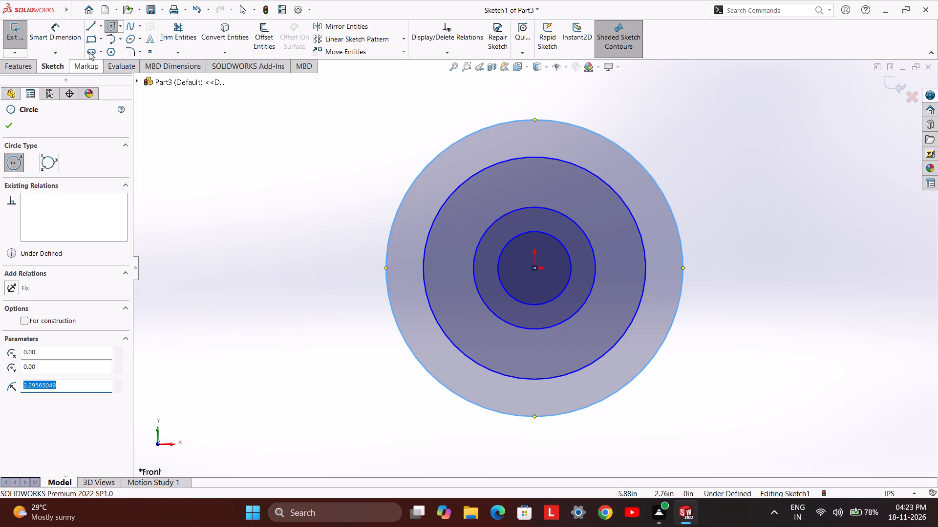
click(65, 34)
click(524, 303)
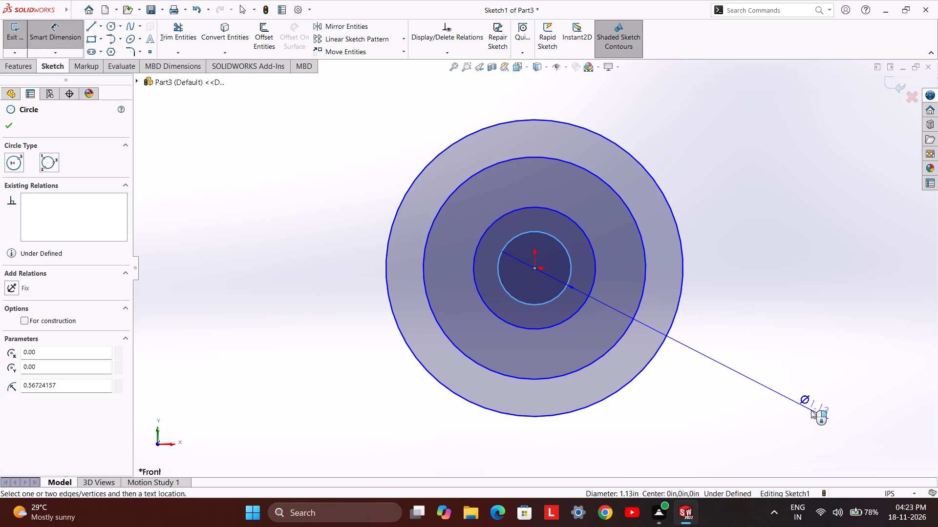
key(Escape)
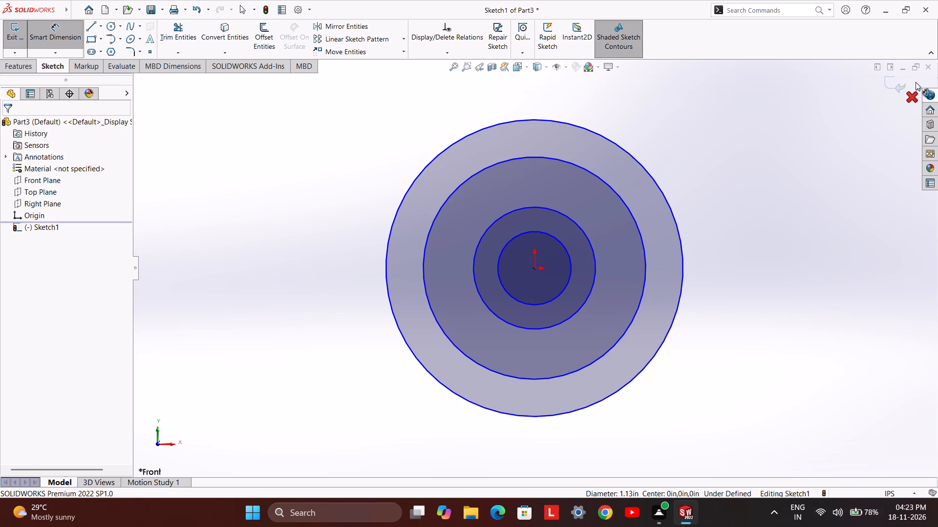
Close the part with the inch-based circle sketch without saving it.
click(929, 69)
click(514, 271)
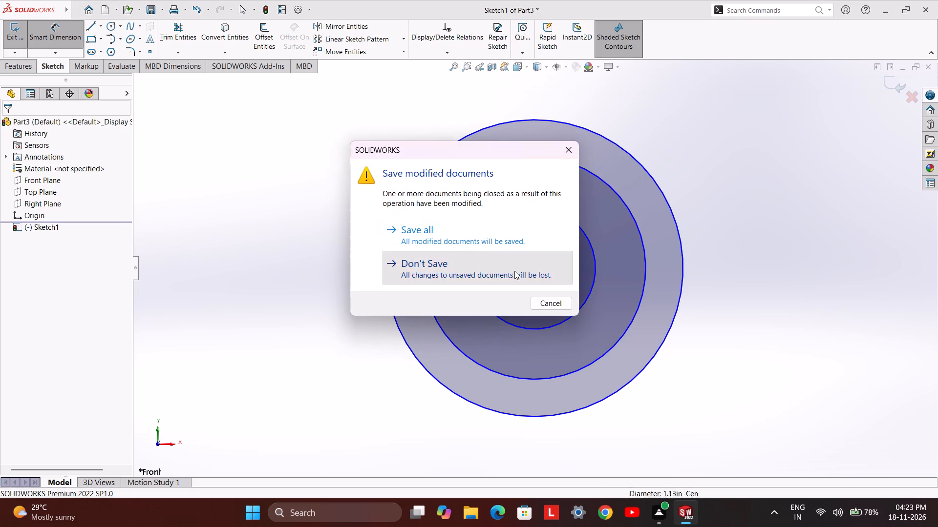
Create a new part document.
click(94, 14)
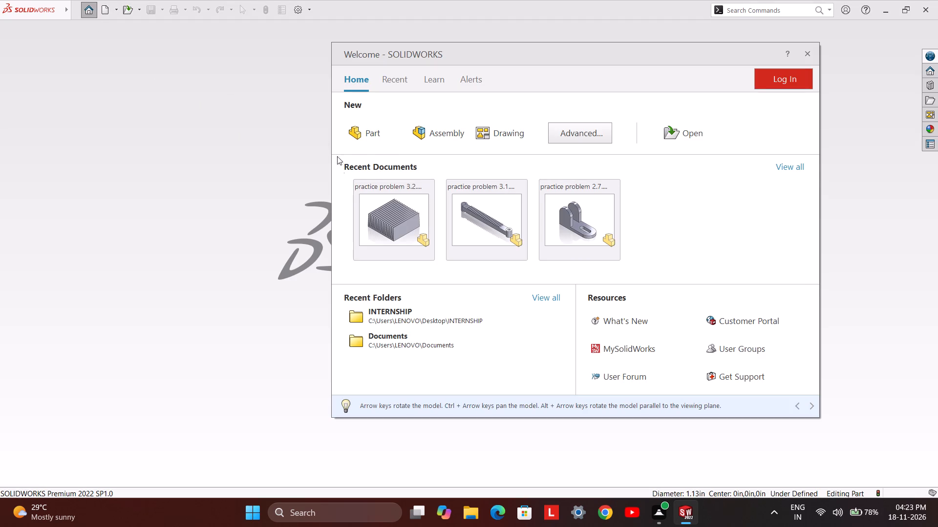
click(366, 130)
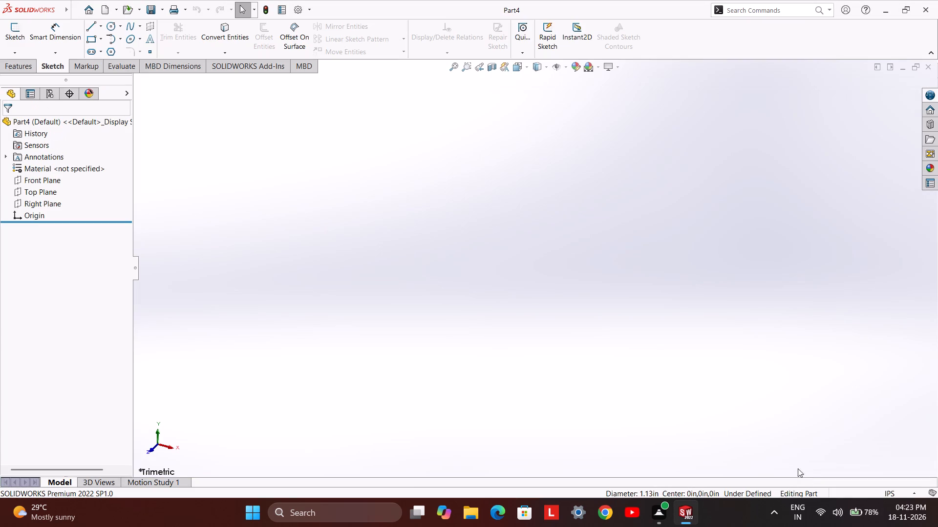
Set the document's unit system to MMGS (millimeter, gram, second).
click(906, 492)
click(876, 448)
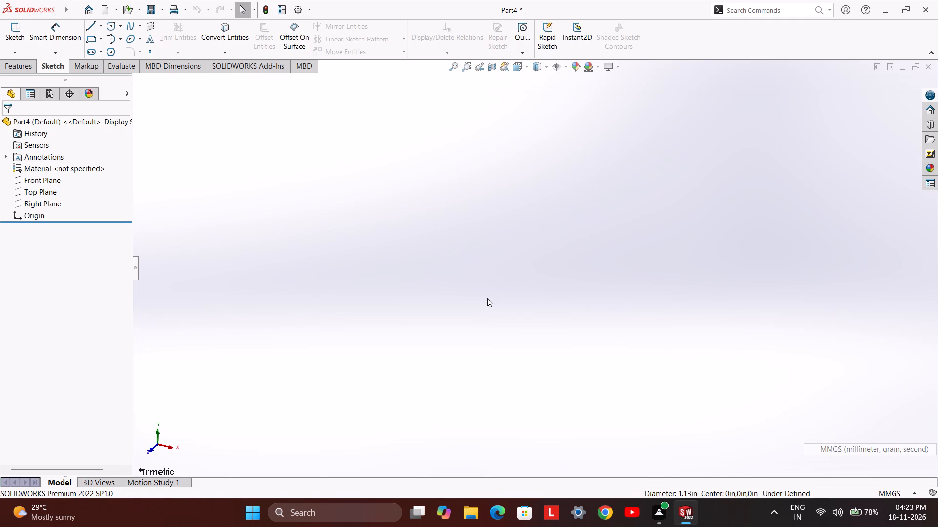
Start a sketch on the Front Plane.
click(20, 41)
click(417, 176)
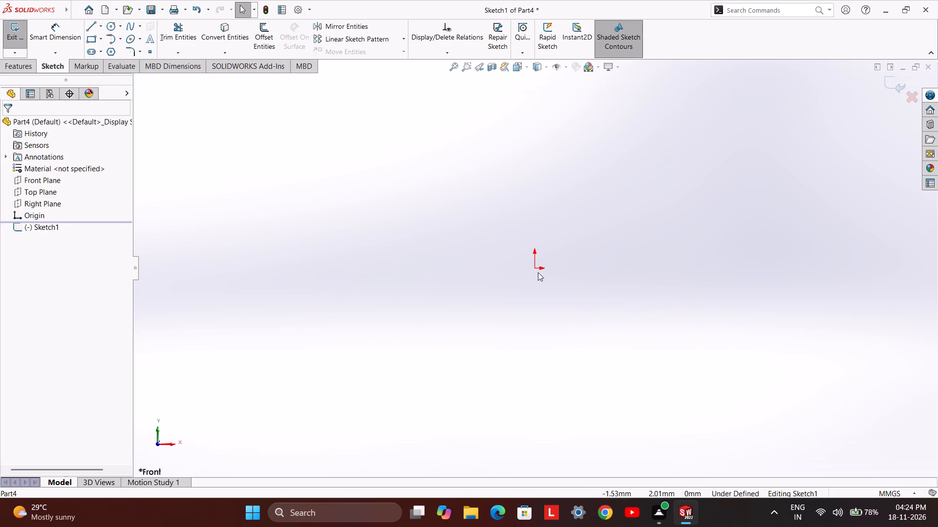
Sketch origin-centred circles of about 14.2 and 26.2 mm radius, then a 42.7 mm radius circle and a larger one centred about 1.25 mm below.
click(113, 22)
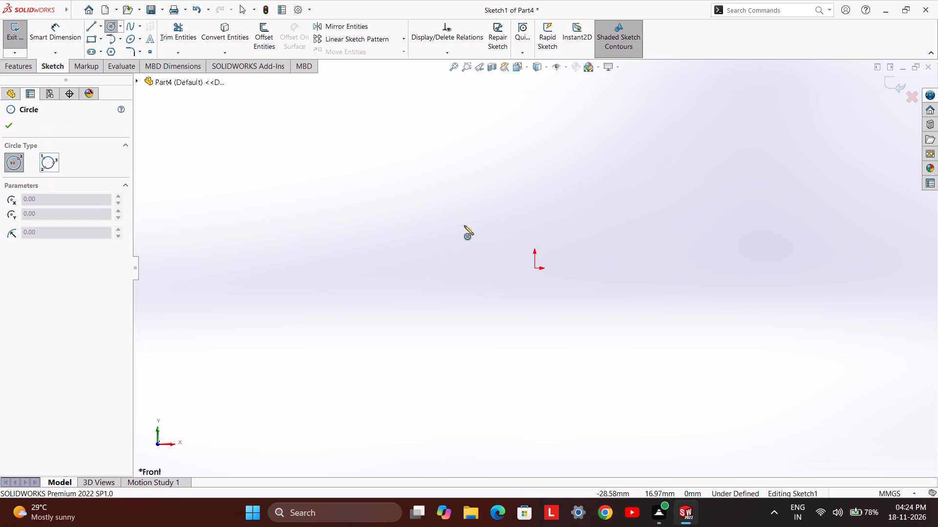
click(536, 269)
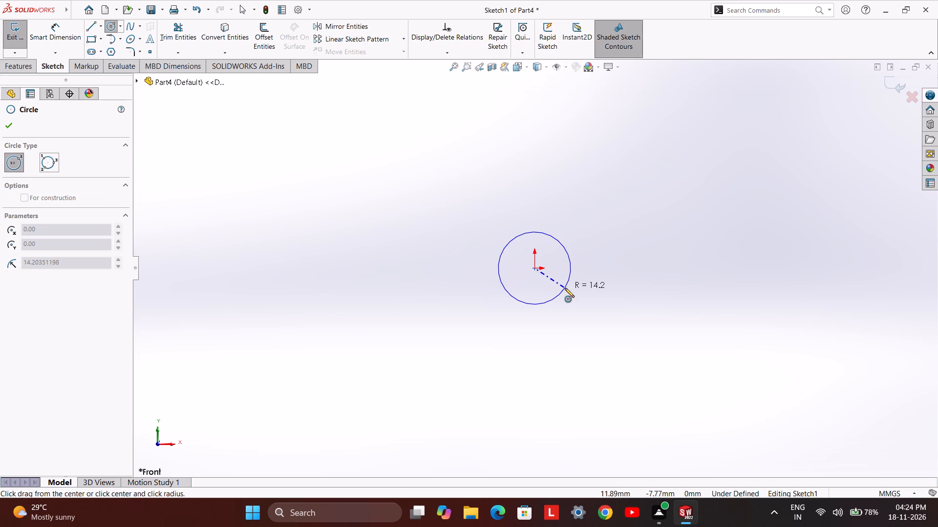
click(565, 288)
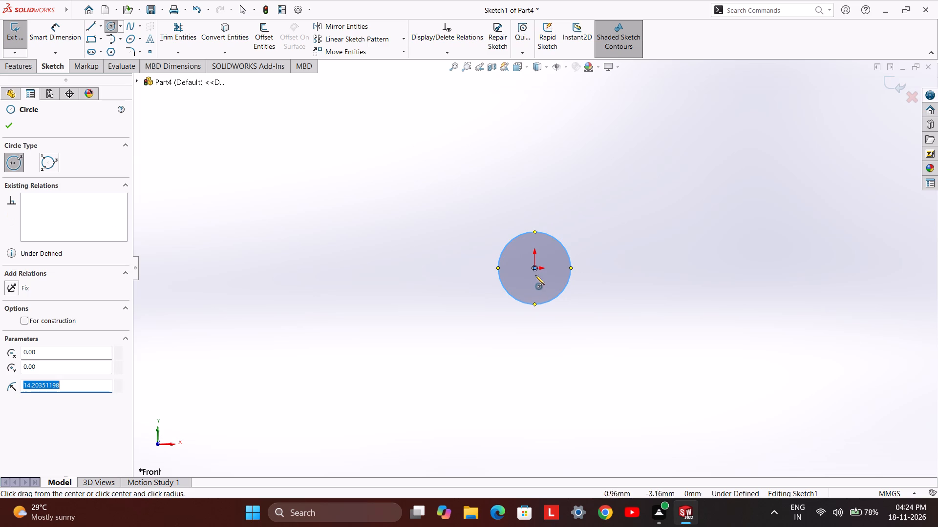
click(533, 266)
click(578, 319)
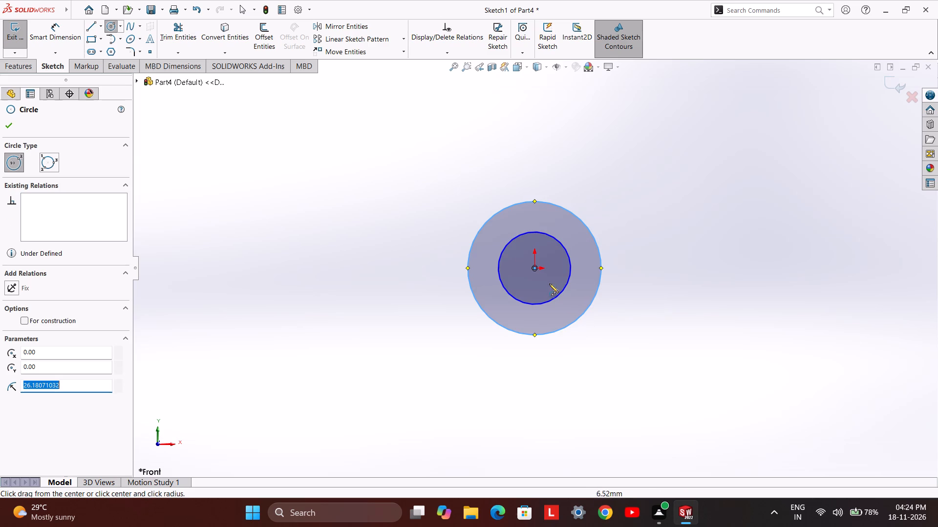
click(537, 271)
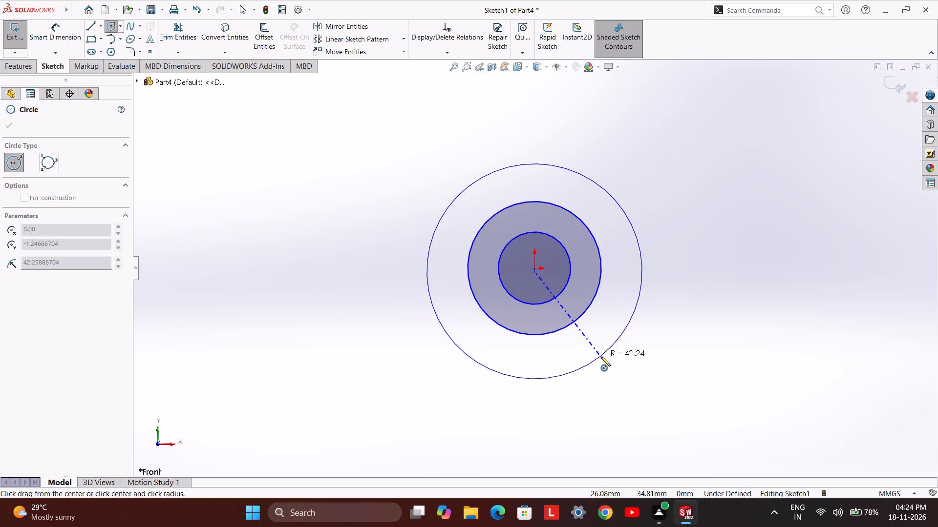
click(601, 357)
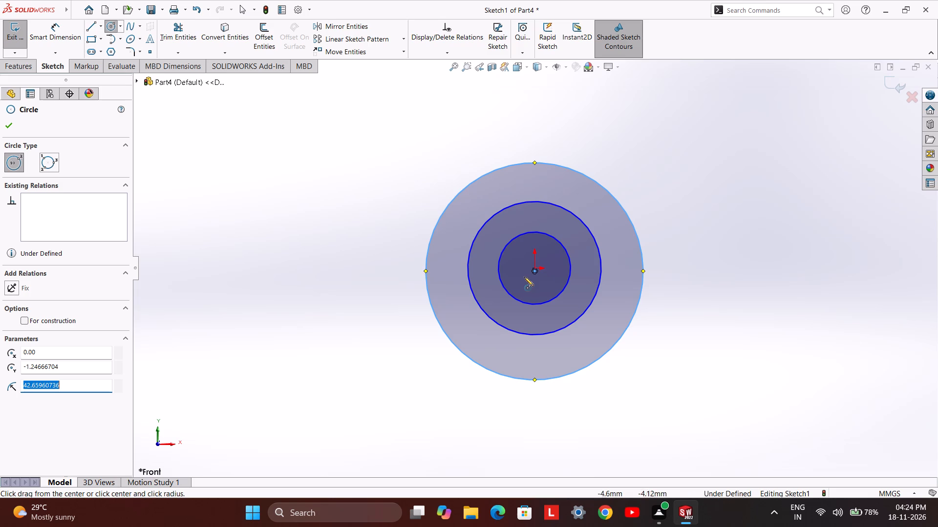
click(536, 274)
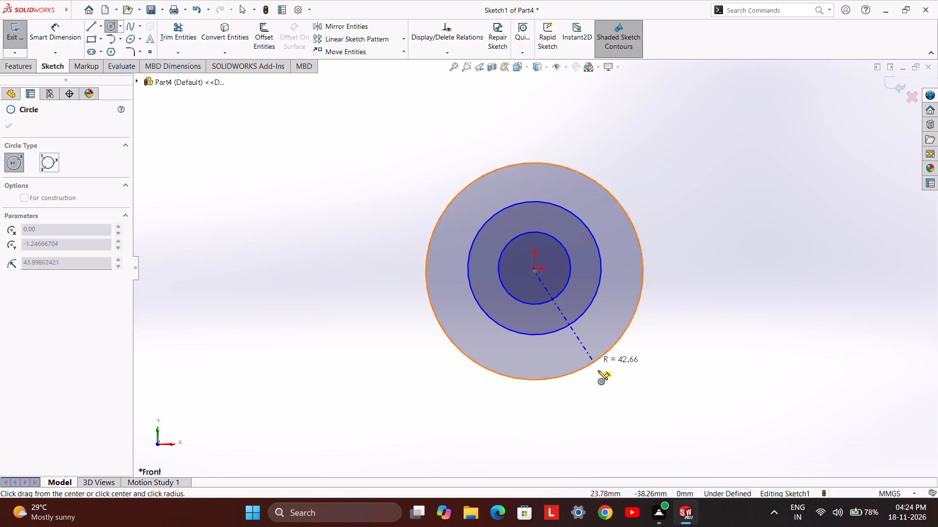
click(611, 391)
Dimension the innermost circle's diameter and set it to 16 mm.
click(58, 25)
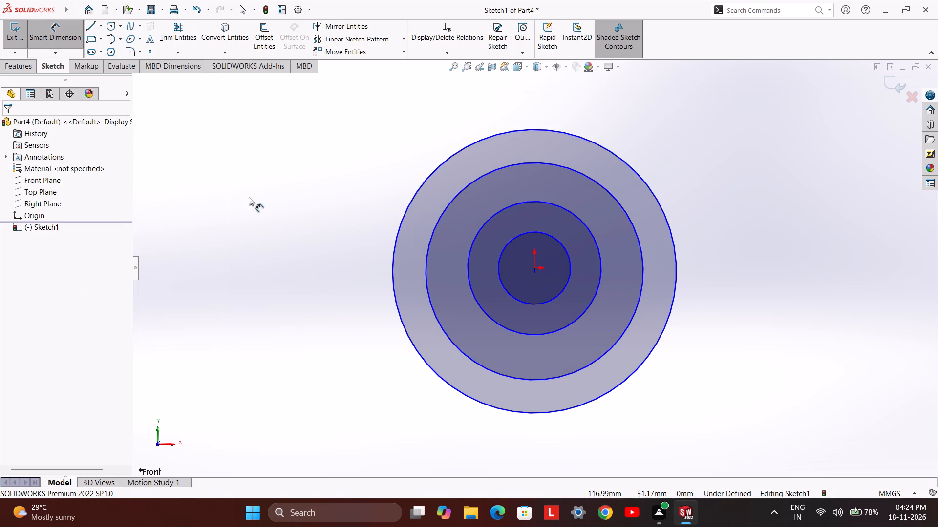
click(559, 293)
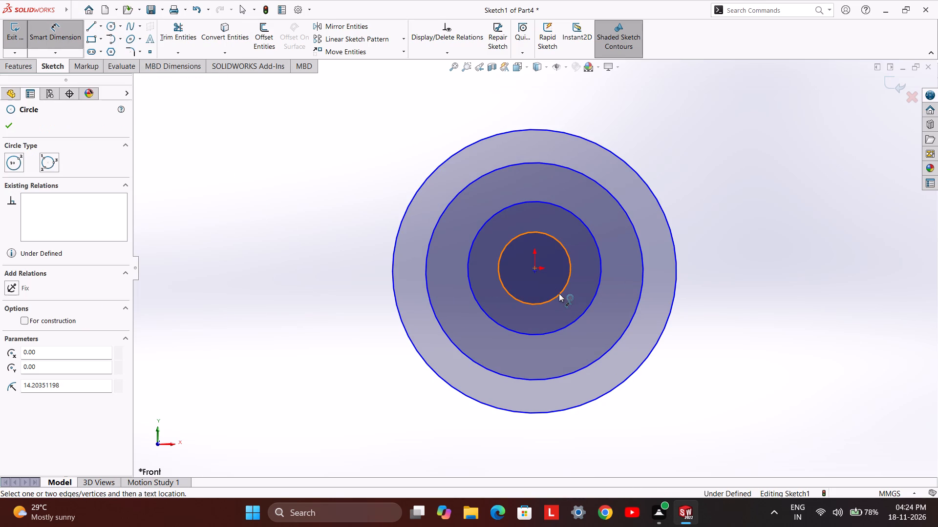
click(734, 342)
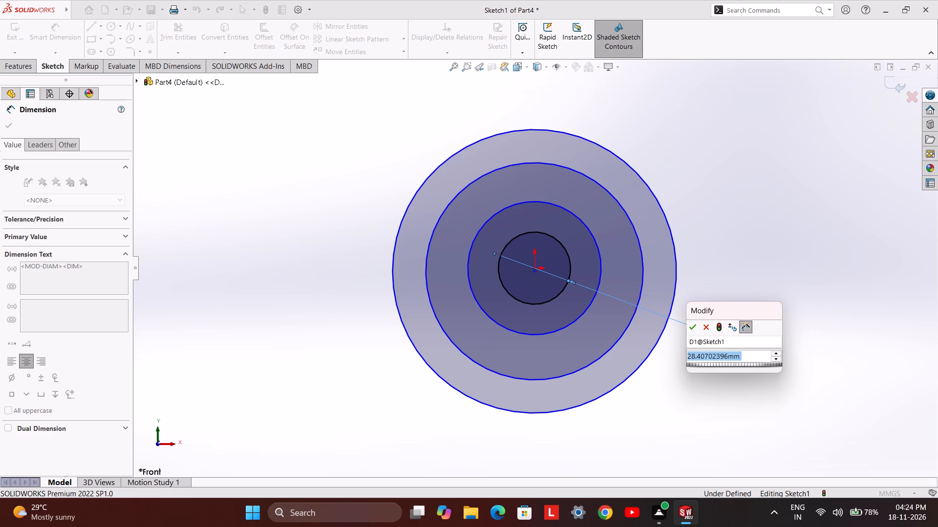
key(1)
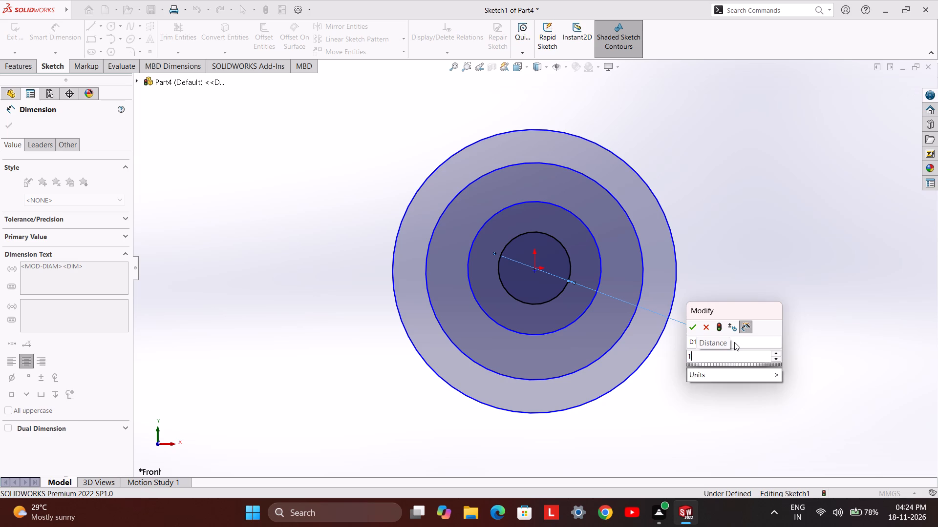
key(6)
key(Return)
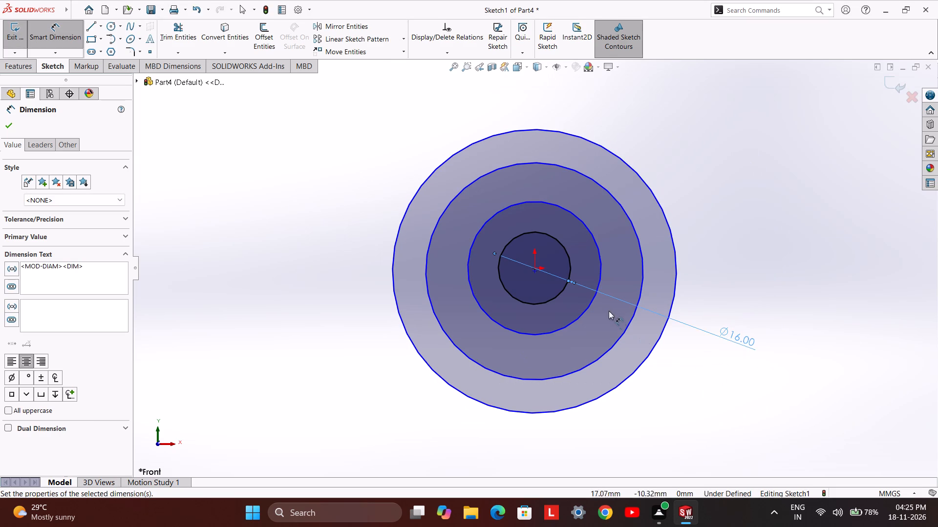
Dimension the second circle from the centre and set its diameter to 30.50 mm.
click(594, 296)
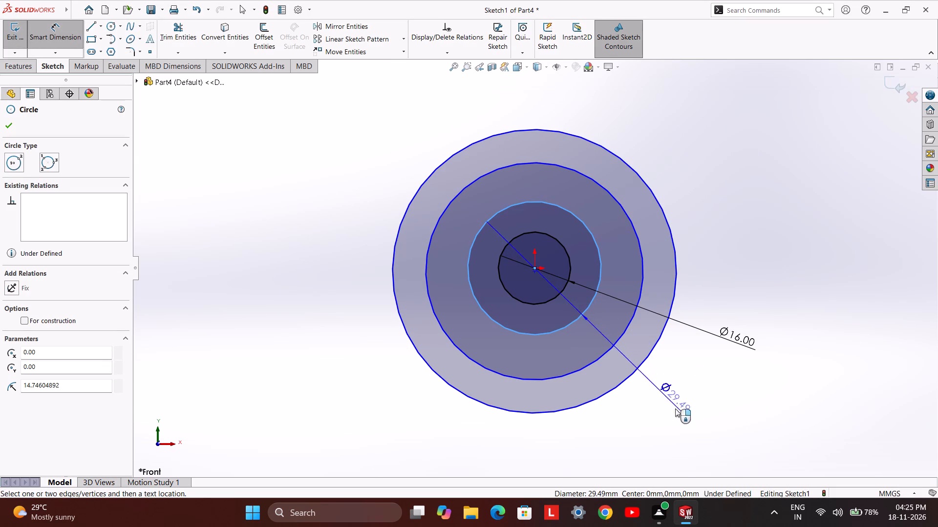
click(690, 429)
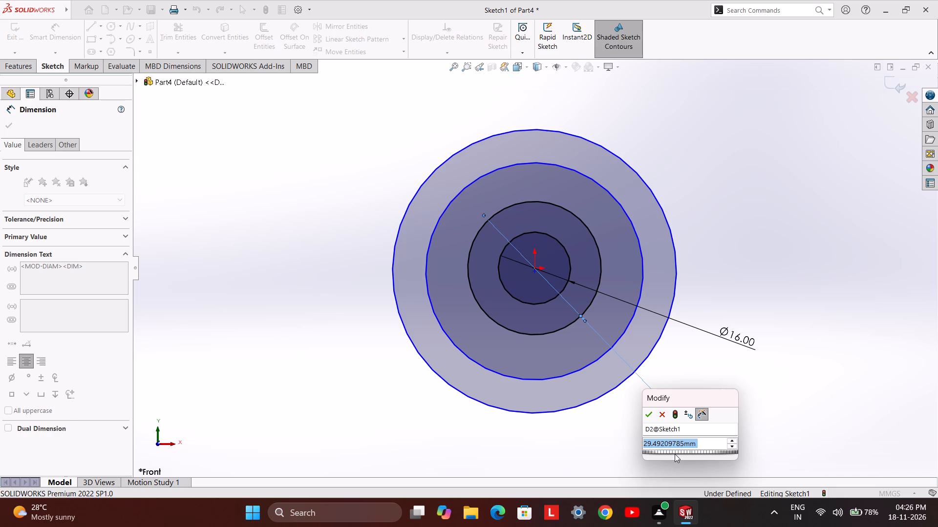
text(30.)
text(50)
key(Return)
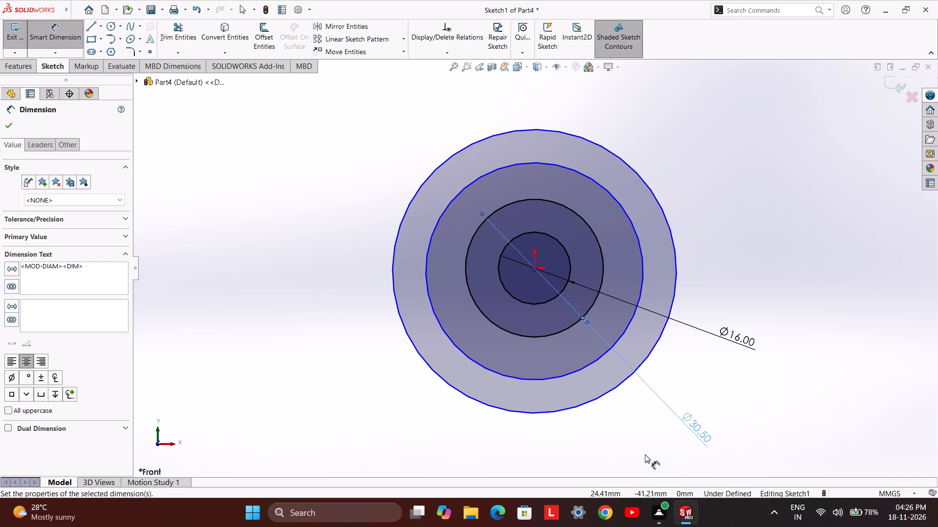
Dimension the third circle from the centre and set its diameter to 108 mm.
click(633, 320)
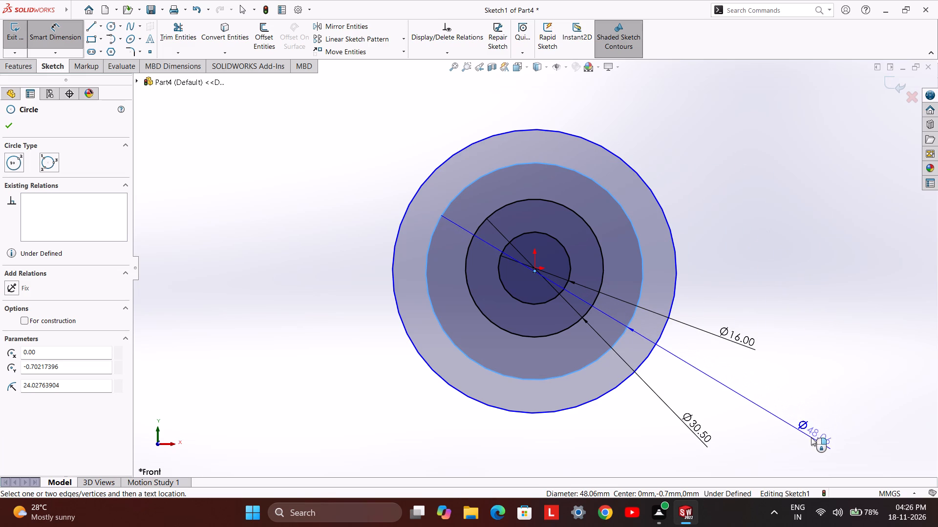
click(811, 437)
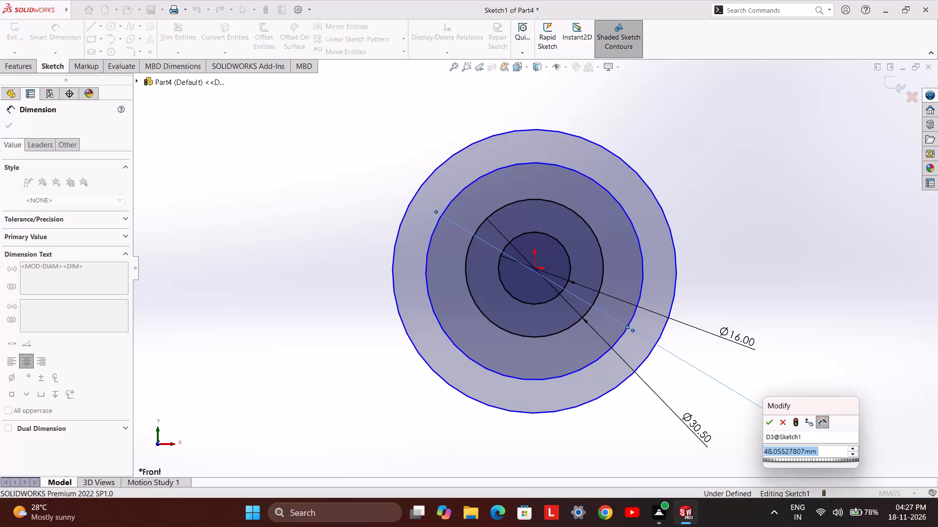
key(1)
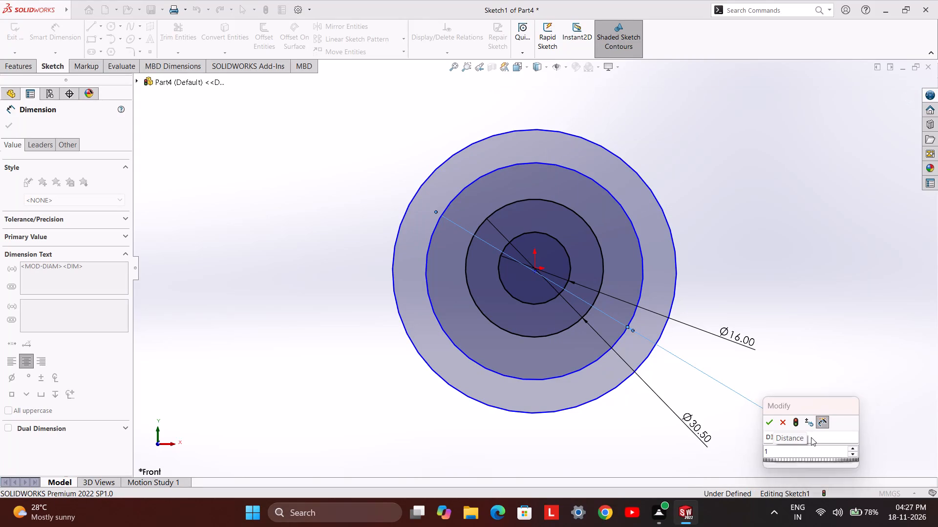
key(0)
key(8)
key(Return)
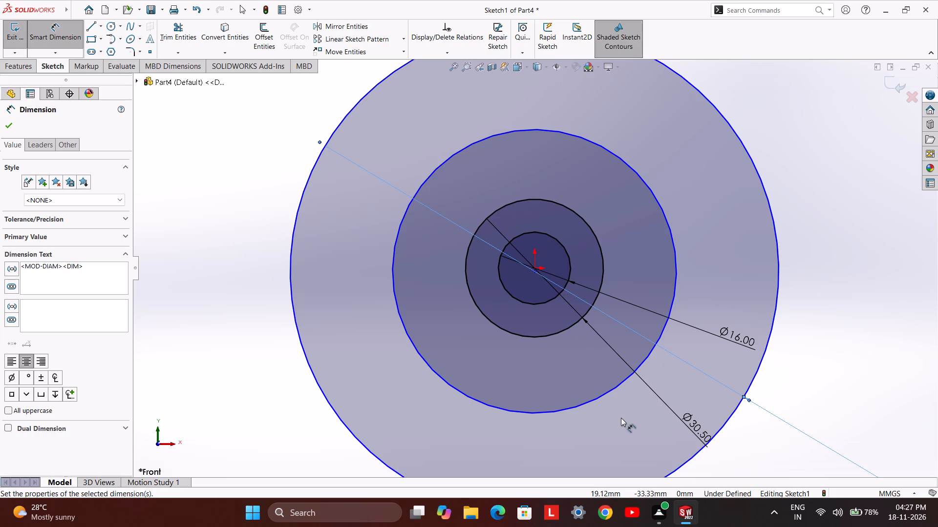
Dimension the remaining undimensioned circle and set its diameter to 102 mm.
click(678, 278)
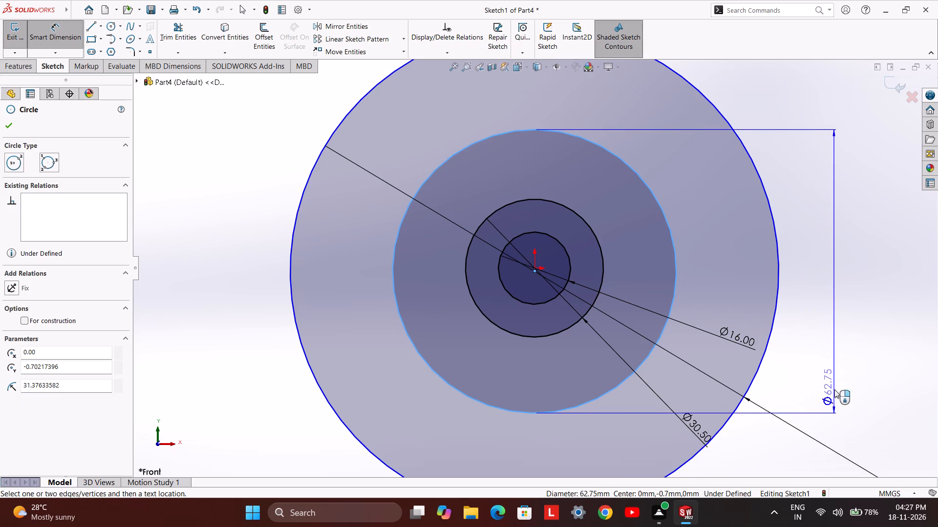
click(846, 429)
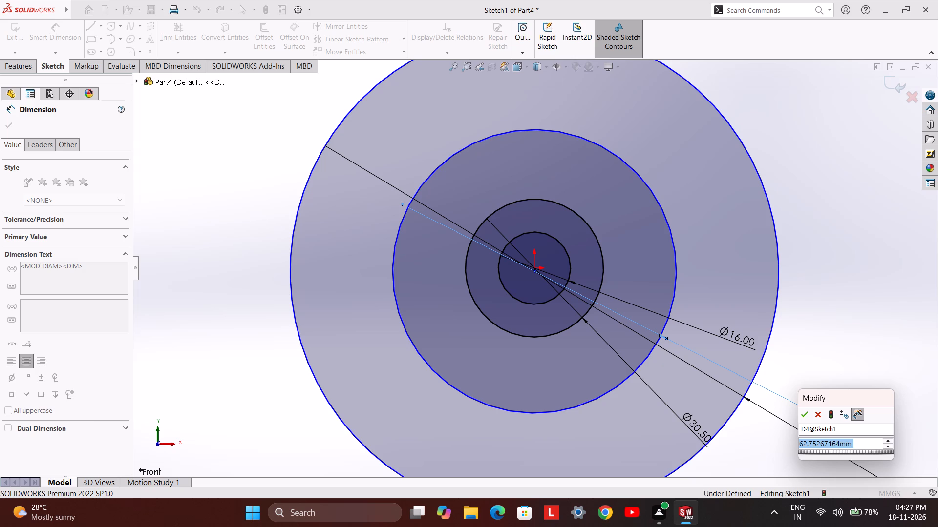
key(1)
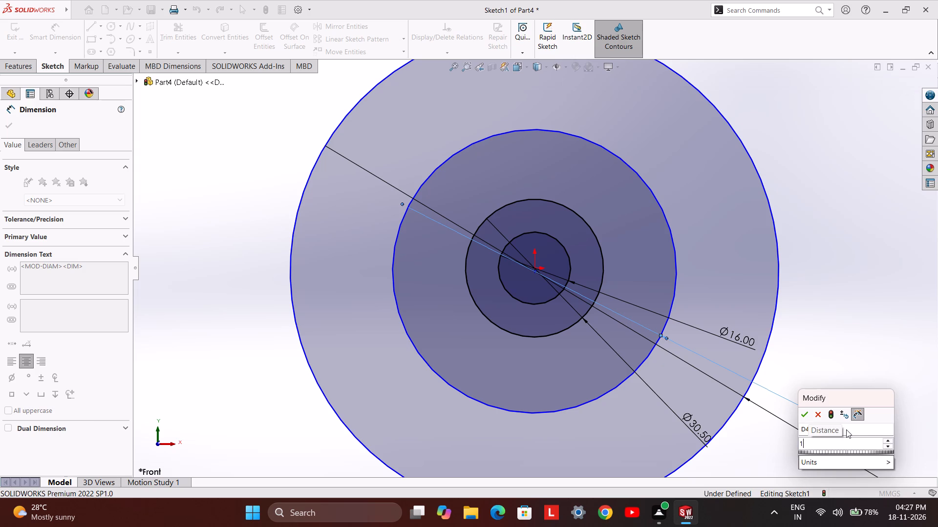
text(02)
key(Return)
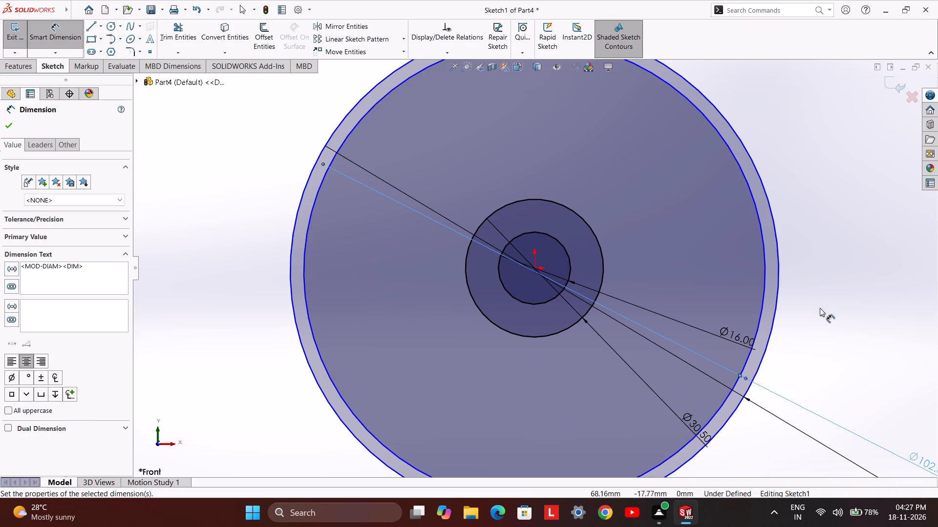
Sketch a fifth circle centred on the origin with a radius of about 30.3 mm.
click(113, 28)
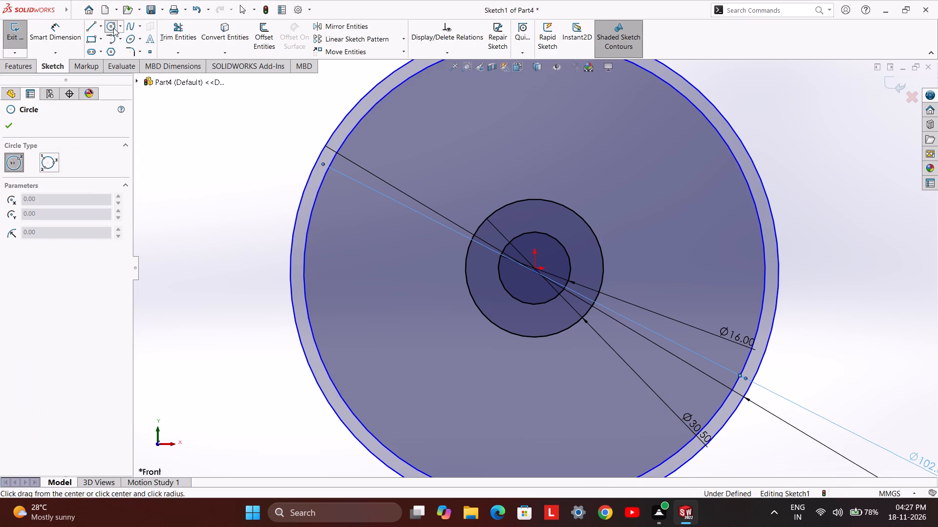
click(536, 269)
click(658, 328)
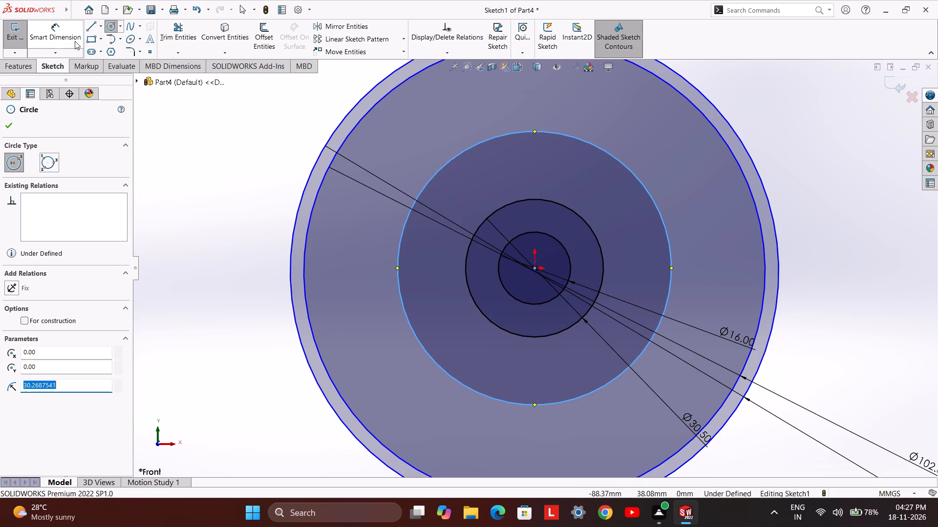
Dimension the new fifth circle and set its diameter to 94 mm.
click(65, 40)
click(672, 256)
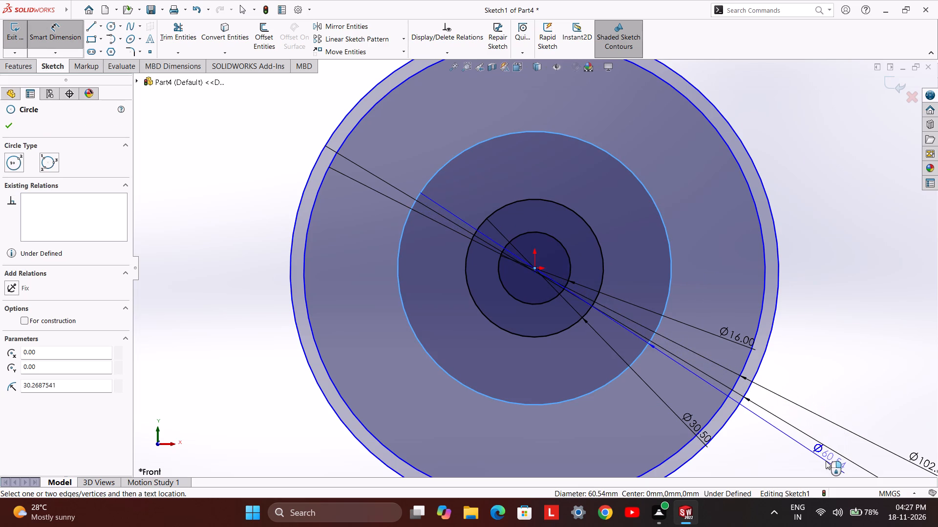
click(825, 461)
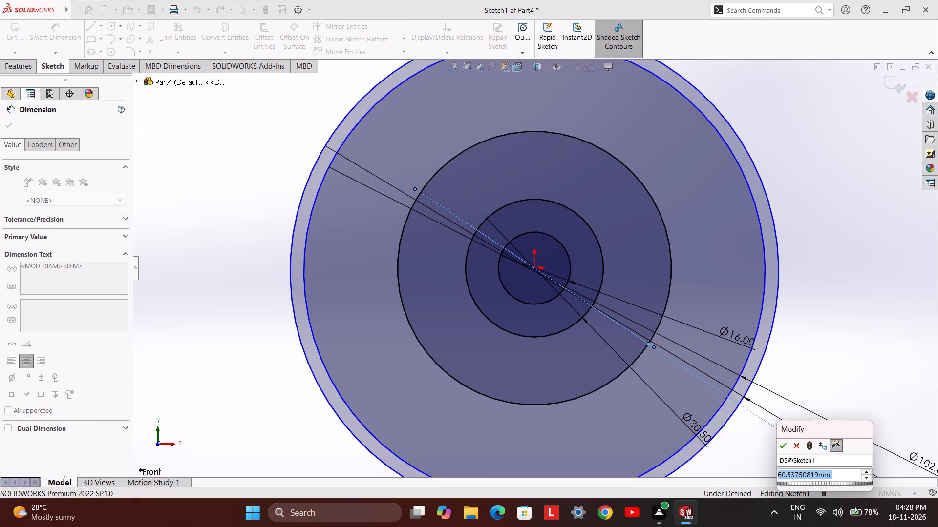
text(94)
key(Return)
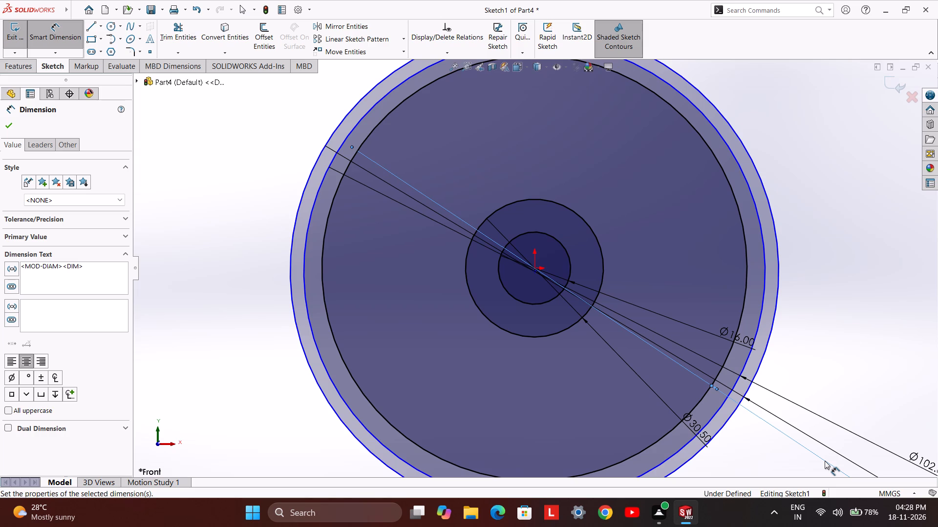
scroll(825, 461, down, 3)
scroll(824, 458, up, 5)
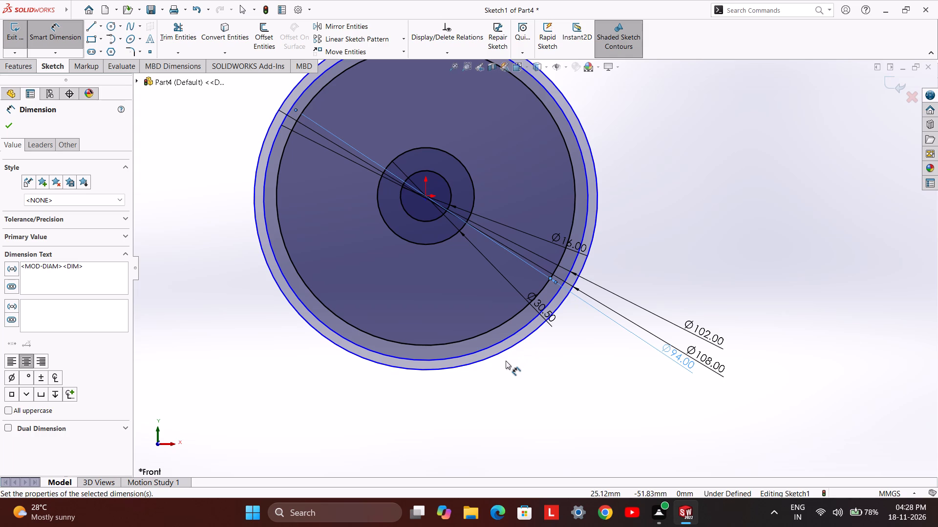
scroll(433, 246, down, 3)
scroll(433, 246, up, 4)
scroll(433, 246, down, 4)
scroll(498, 295, up, 3)
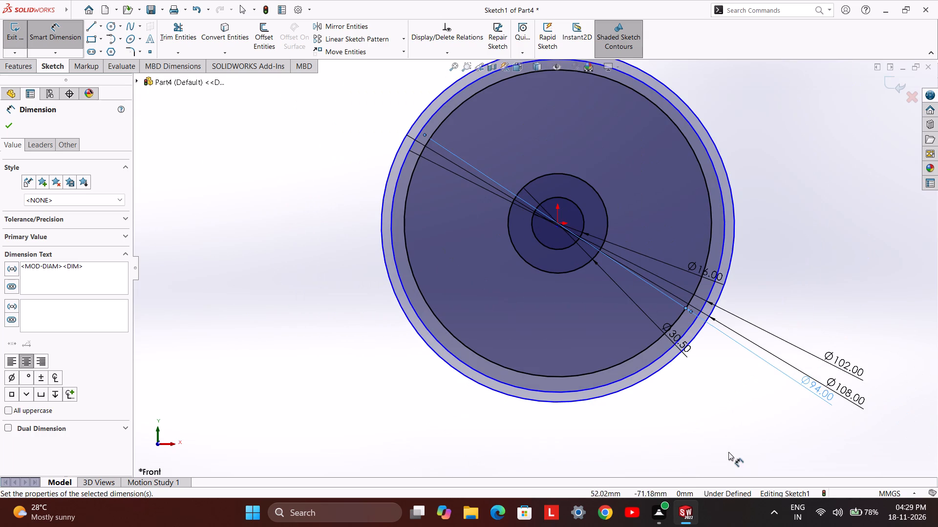
key(Escape)
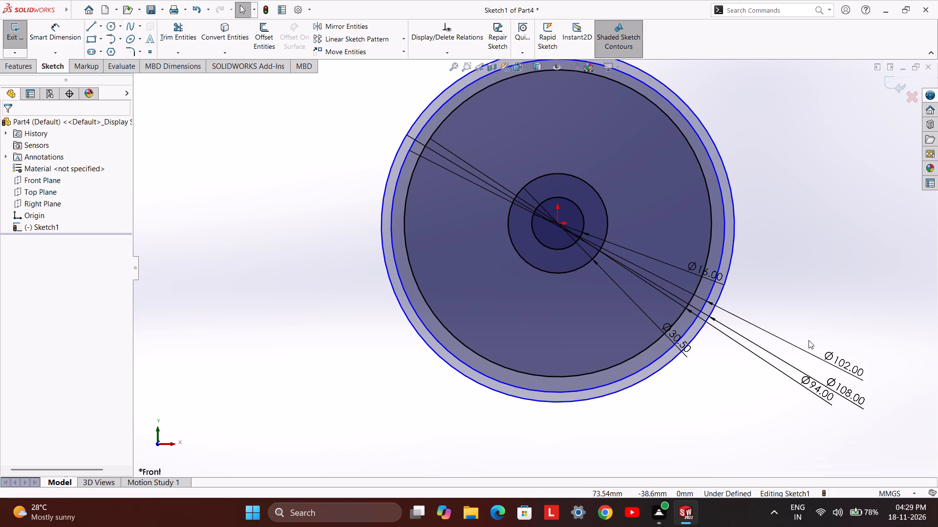
Delete all five diameter dimensions: 94, 102, 108, 16 and 30.50 mm.
drag(841, 300, 789, 412)
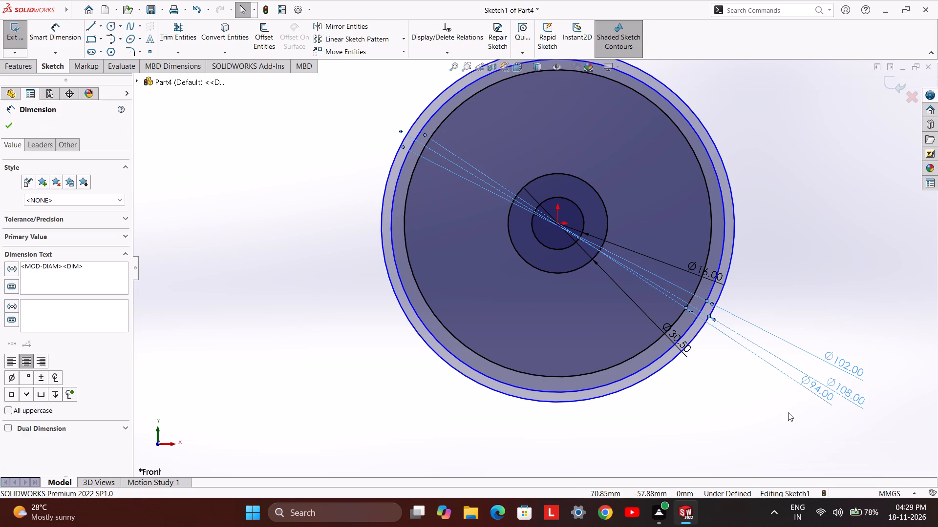
right_click(788, 412)
click(795, 394)
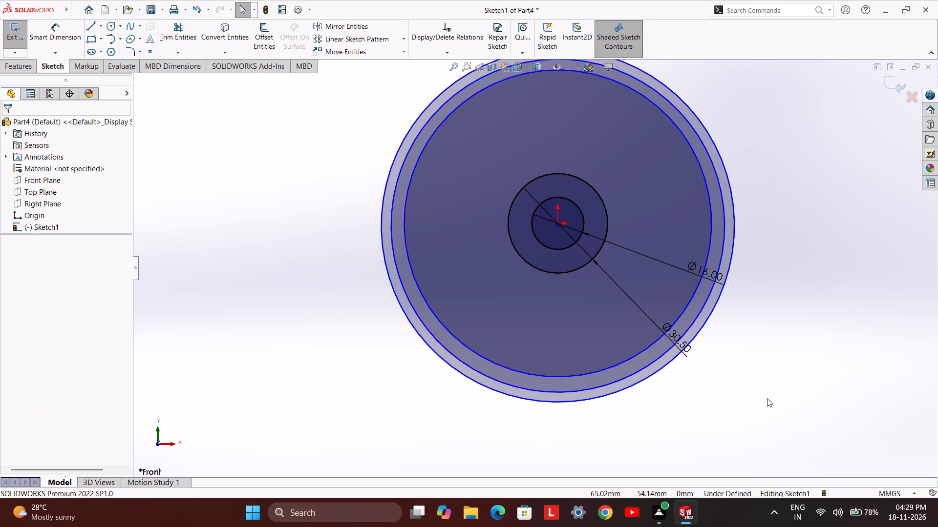
click(685, 268)
right_click(685, 268)
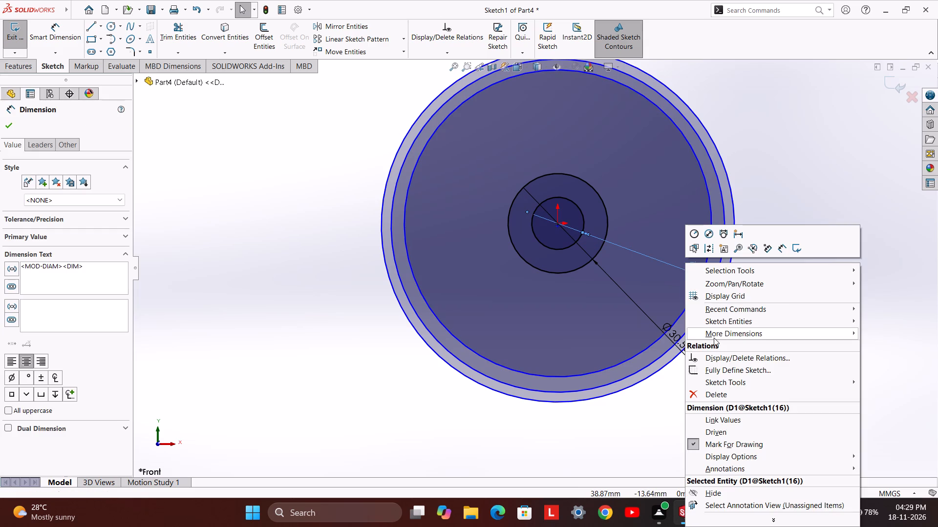
click(738, 393)
click(647, 316)
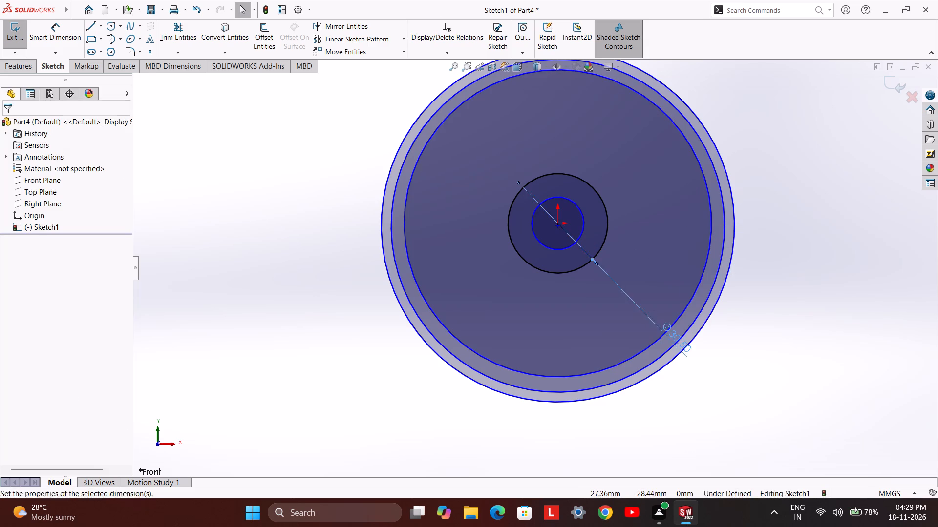
right_click(647, 316)
click(691, 395)
click(726, 367)
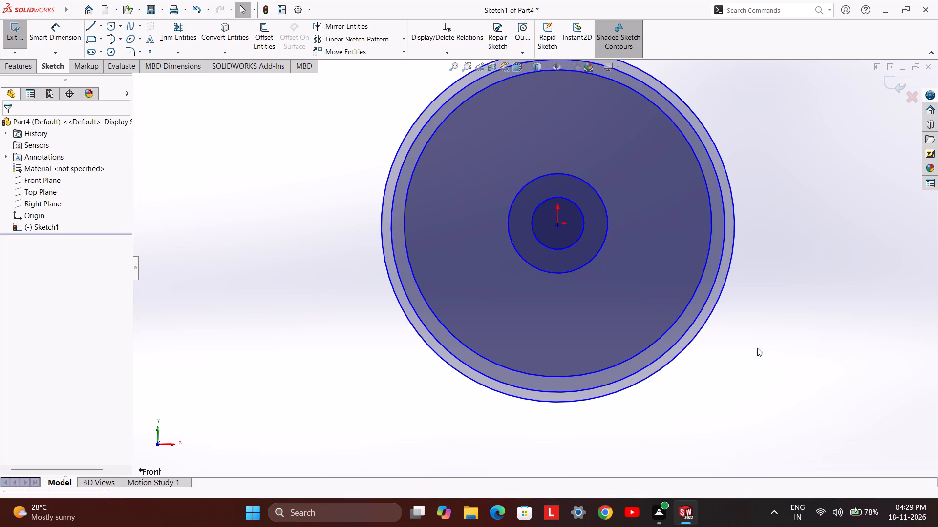
Select the five circles and apply Fully Define Sketch to all entities, with both relations and dimensions included.
drag(785, 137, 518, 317)
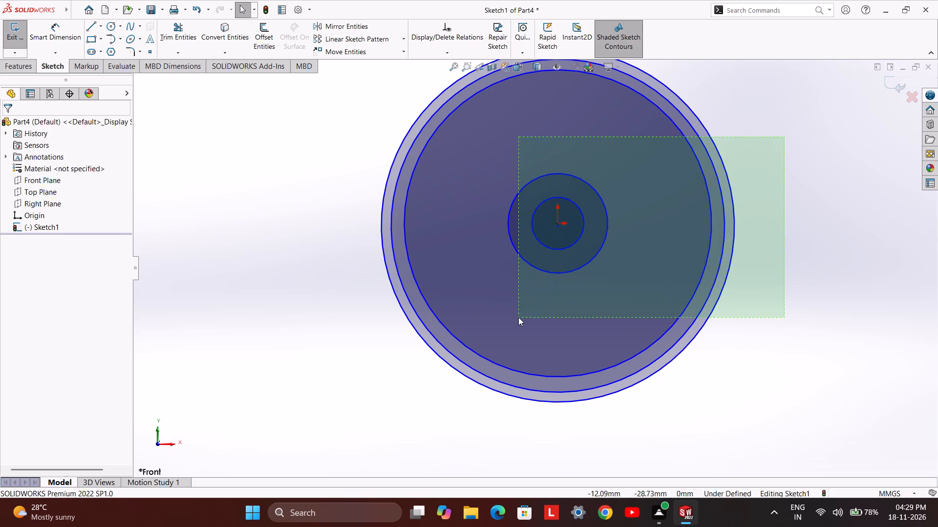
drag(518, 317, 505, 317)
right_click(816, 412)
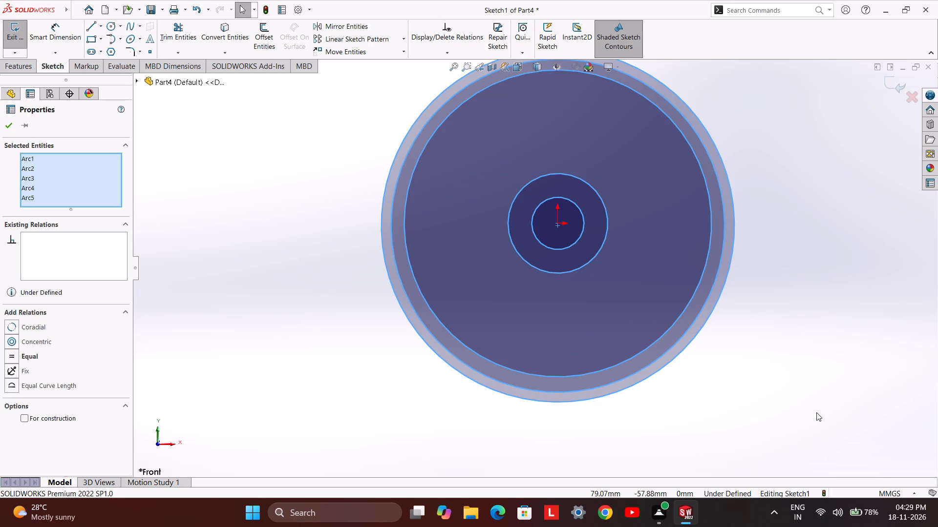
click(845, 442)
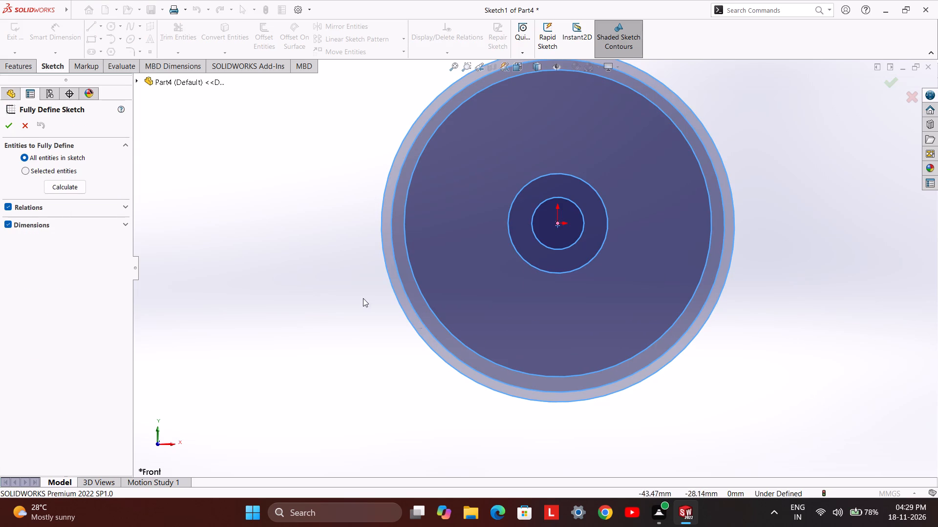
click(11, 127)
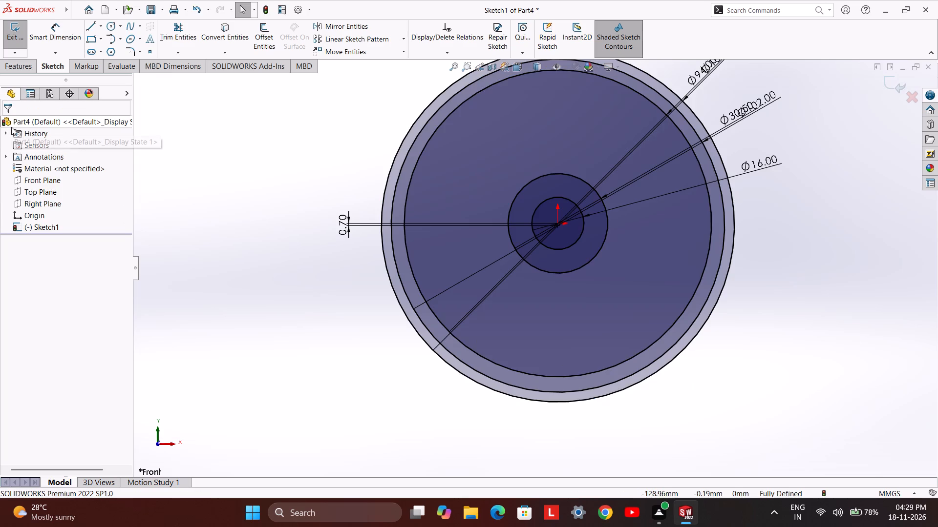
click(864, 333)
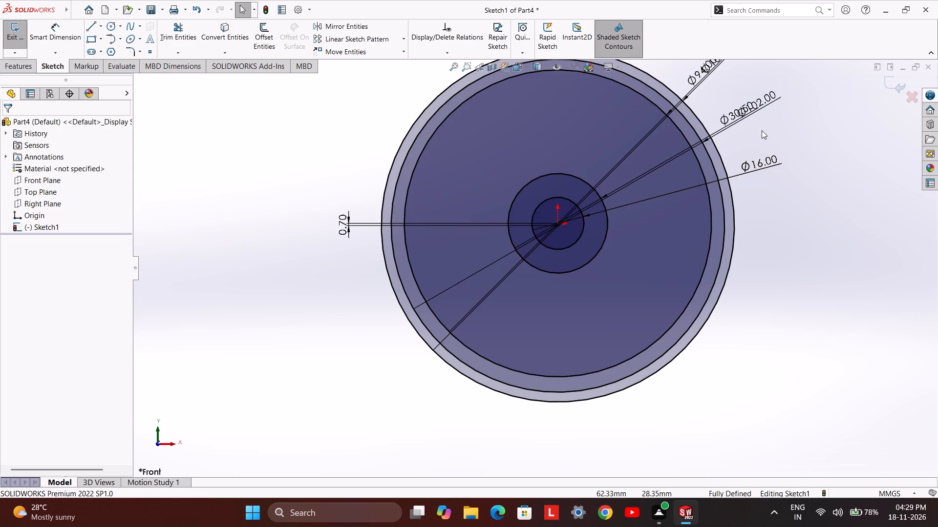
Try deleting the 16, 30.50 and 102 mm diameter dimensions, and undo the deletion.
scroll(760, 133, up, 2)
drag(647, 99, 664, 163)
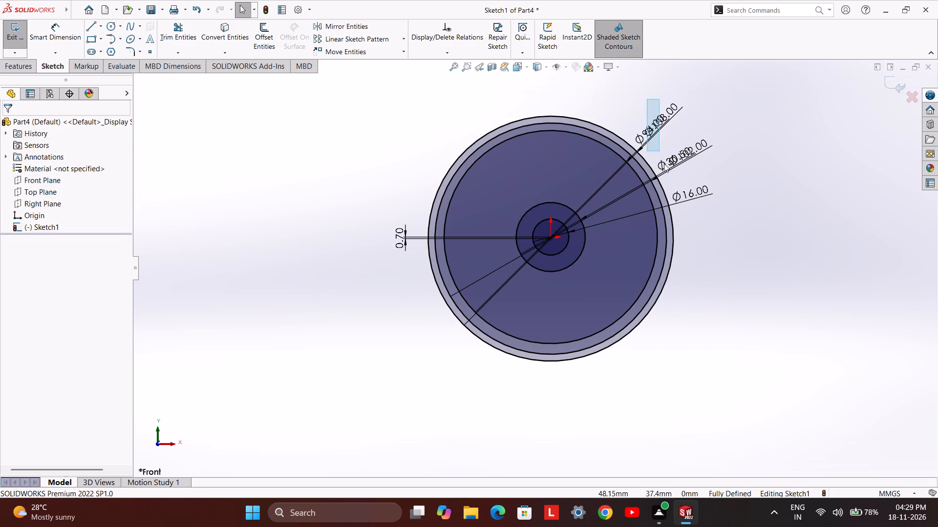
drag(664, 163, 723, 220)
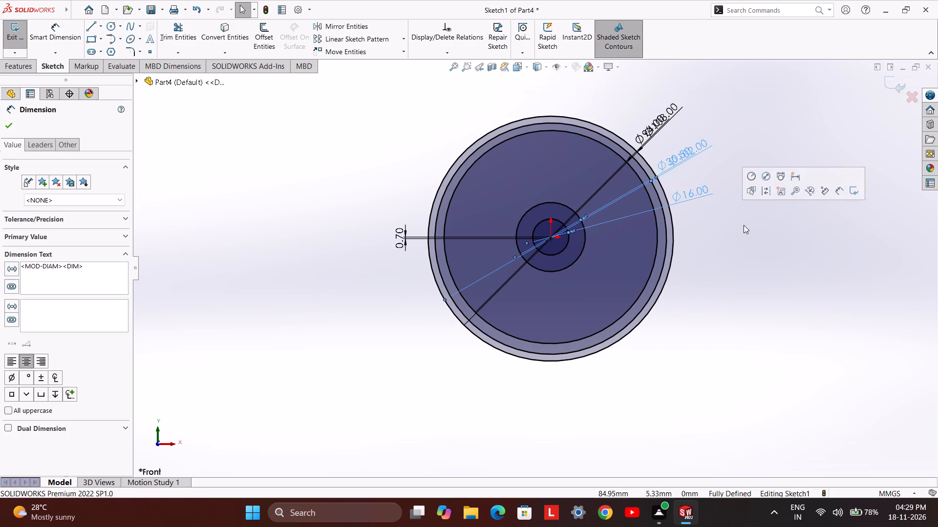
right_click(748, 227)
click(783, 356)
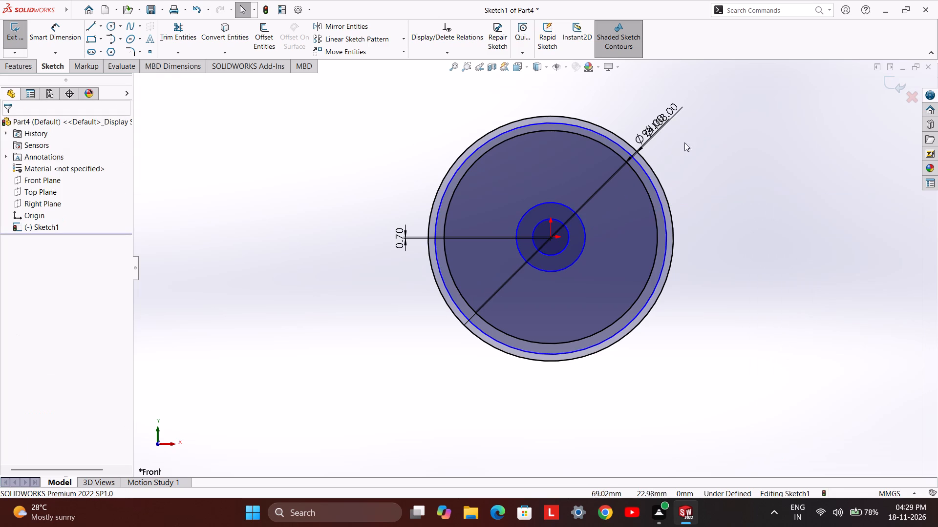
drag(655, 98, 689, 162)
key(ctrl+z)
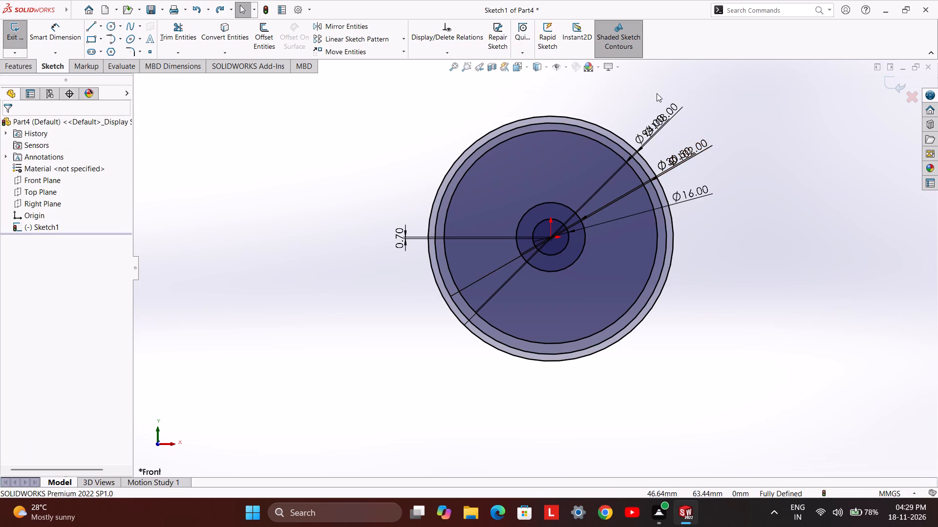
Delete the 16, 30.50, 102 and 108 mm diameter dimensions together.
drag(657, 93, 700, 164)
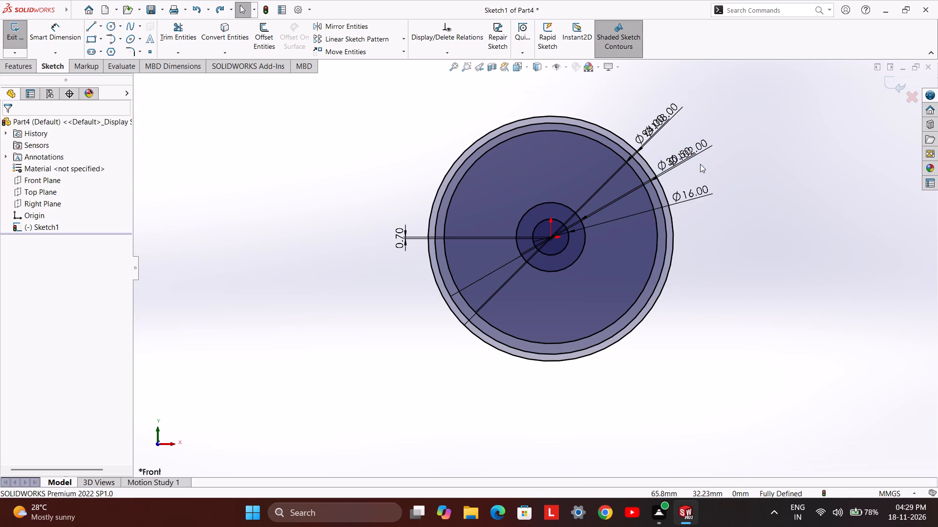
drag(713, 202, 675, 111)
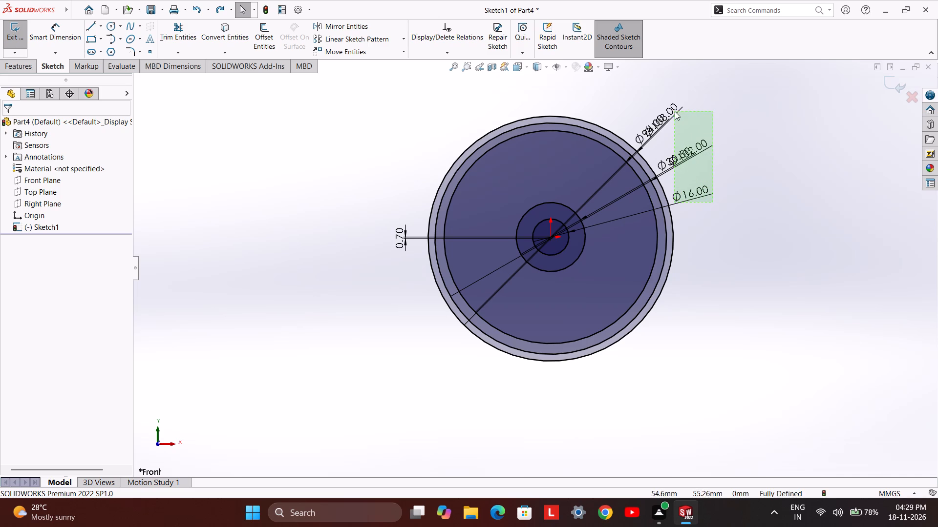
drag(675, 111, 672, 104)
right_click(778, 210)
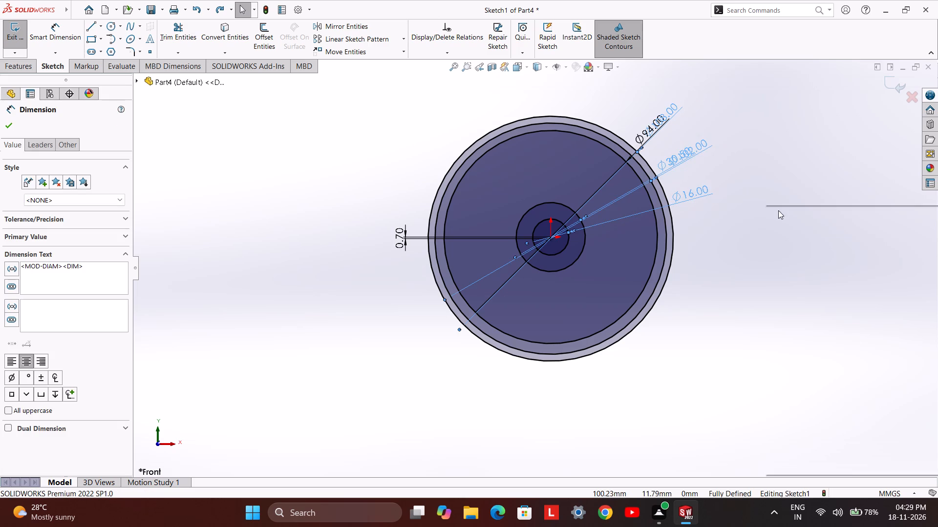
click(821, 341)
click(759, 345)
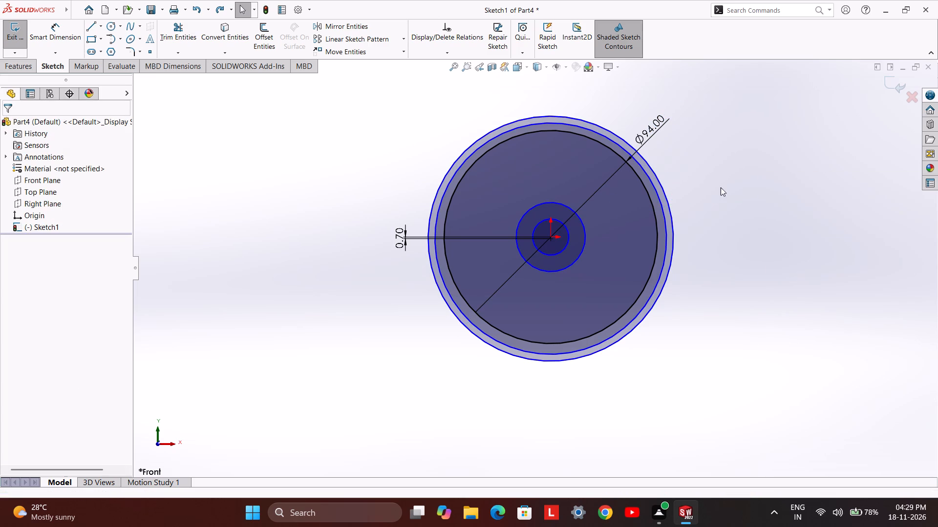
Delete the 94 mm diameter dimension from the sketch.
click(659, 123)
right_click(659, 122)
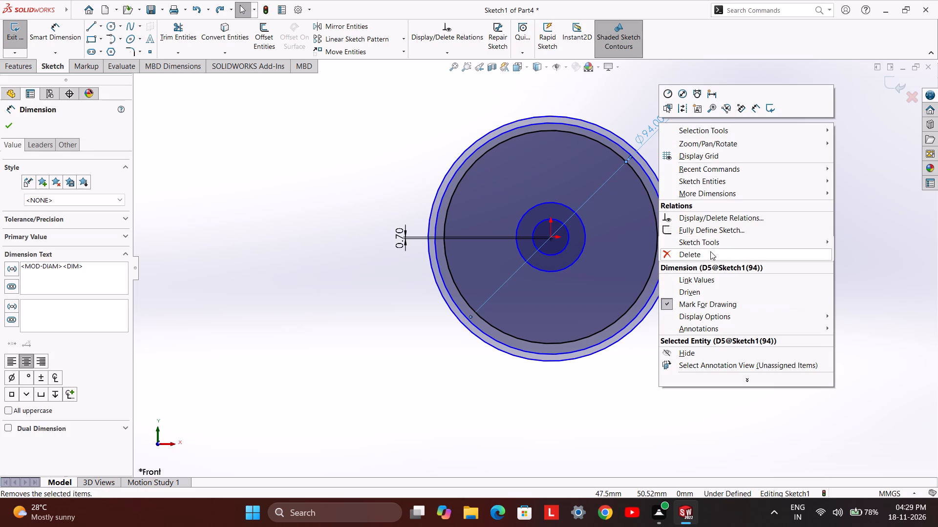
click(710, 251)
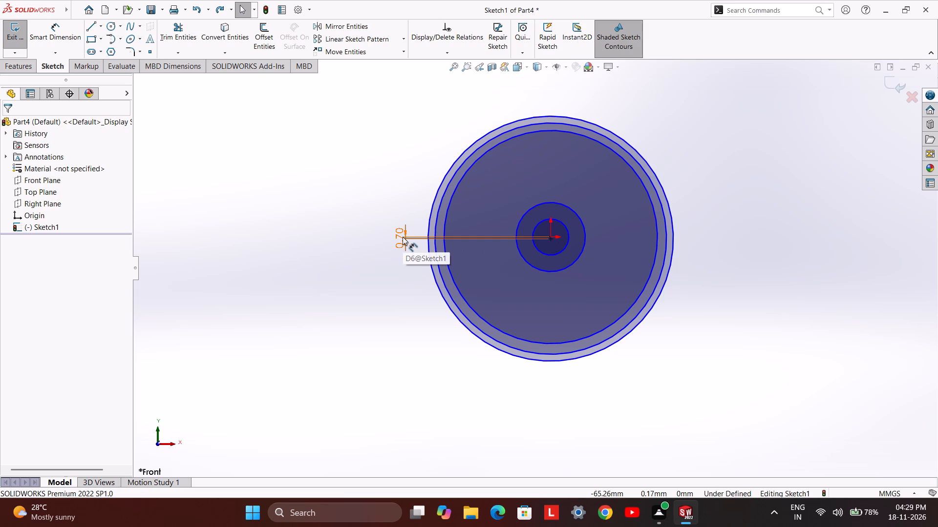
Examine the vertical offset between the sketch origin and the circle centre.
scroll(520, 226, down, 4)
scroll(596, 281, down, 8)
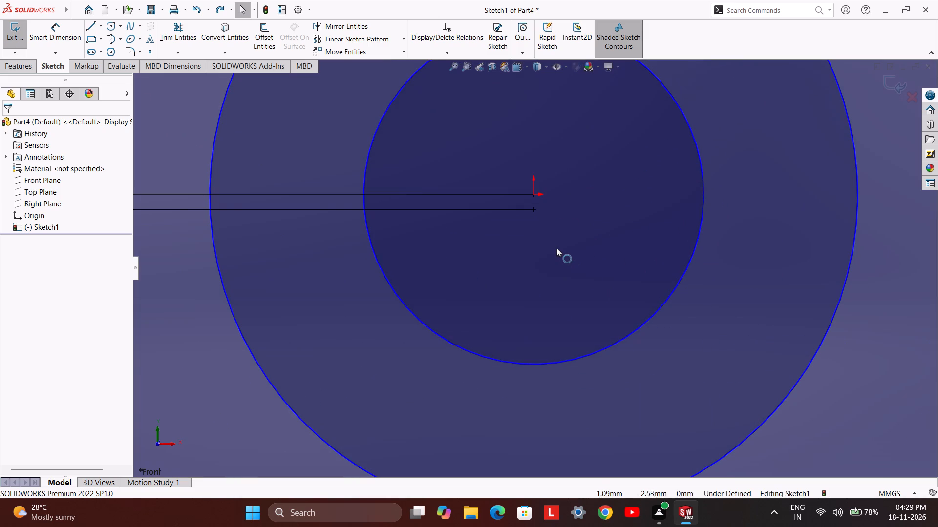
scroll(549, 238, up, 9)
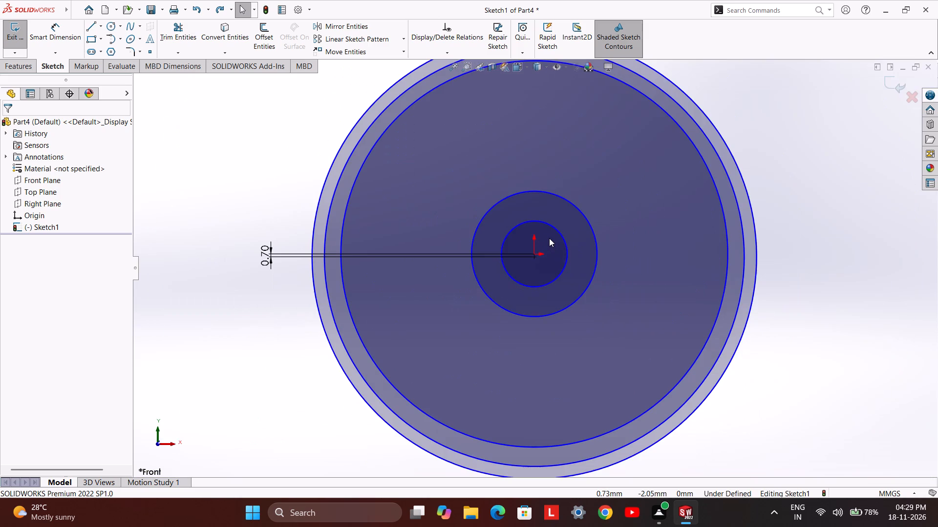
scroll(505, 258, down, 12)
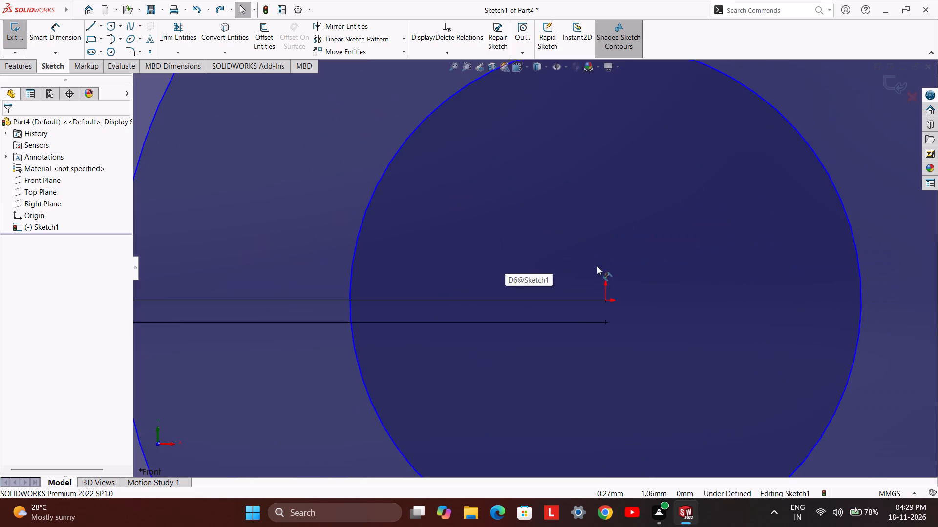
scroll(597, 266, down, 5)
scroll(588, 346, up, 14)
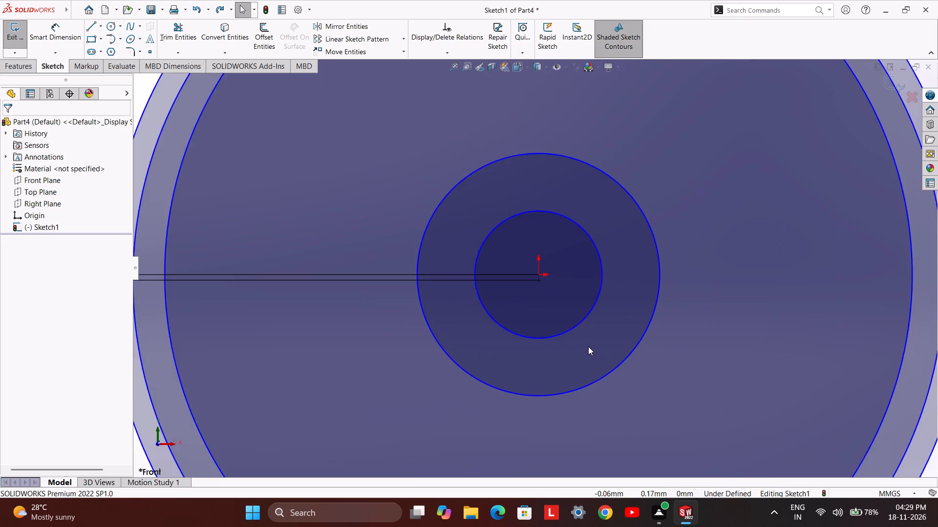
scroll(588, 346, up, 9)
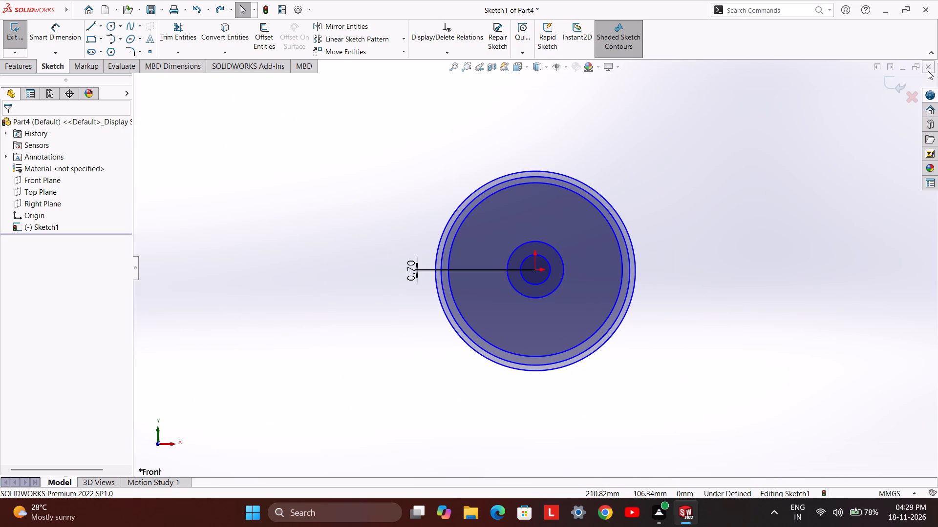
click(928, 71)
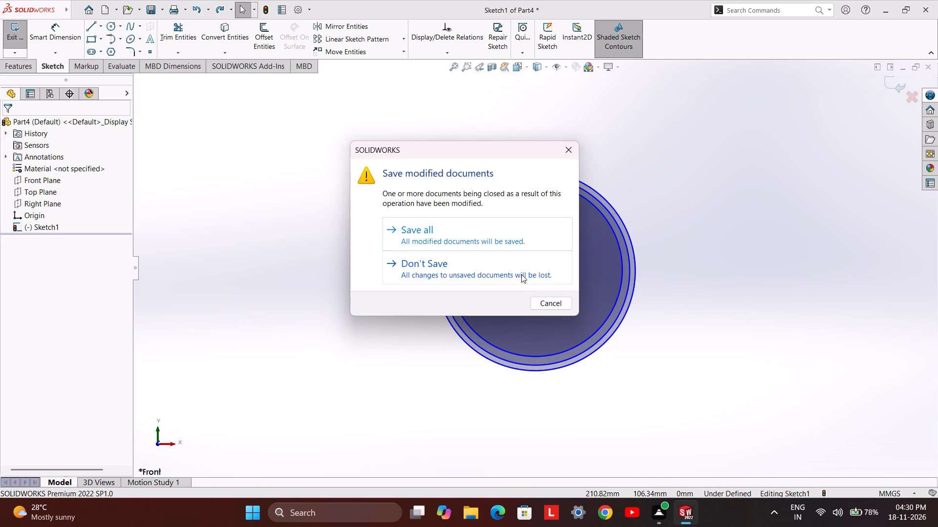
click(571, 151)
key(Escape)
Set the vertical offset between the circle centre and the origin to 0.
double_click(409, 267)
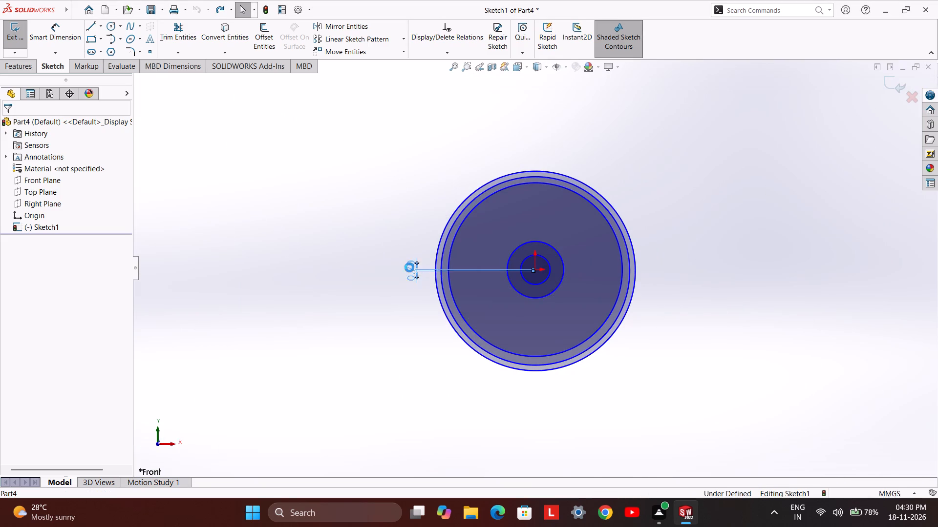
key(0)
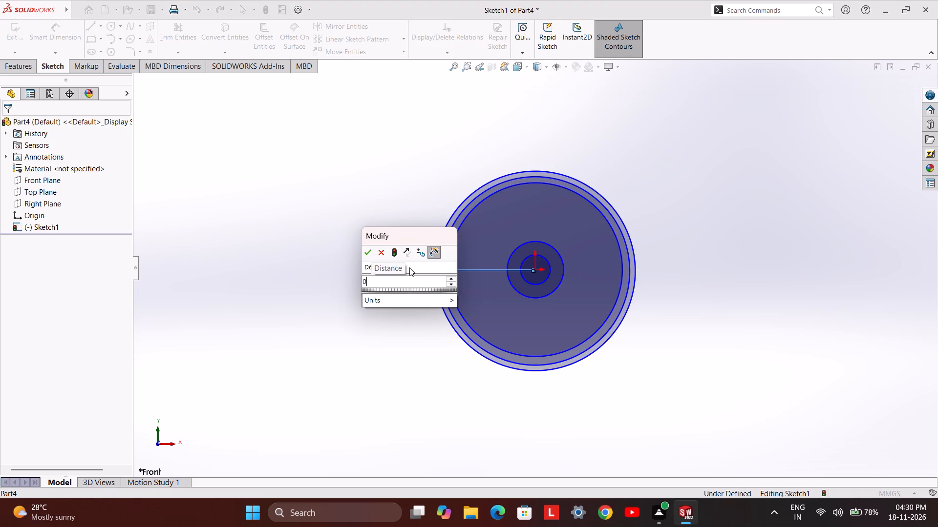
key(Return)
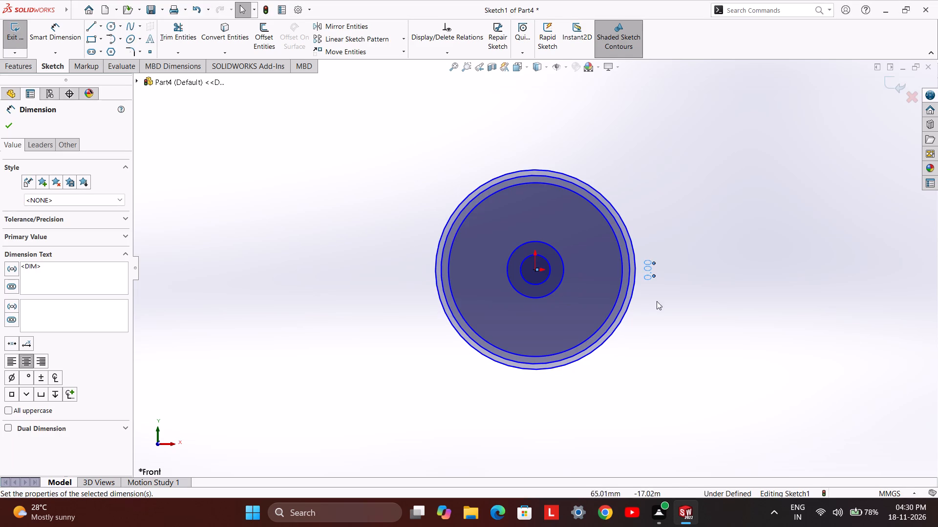
Examine the alignment of the circle centre with the origin up close.
scroll(650, 267, down, 9)
scroll(515, 277, down, 3)
scroll(343, 266, up, 9)
scroll(356, 279, down, 9)
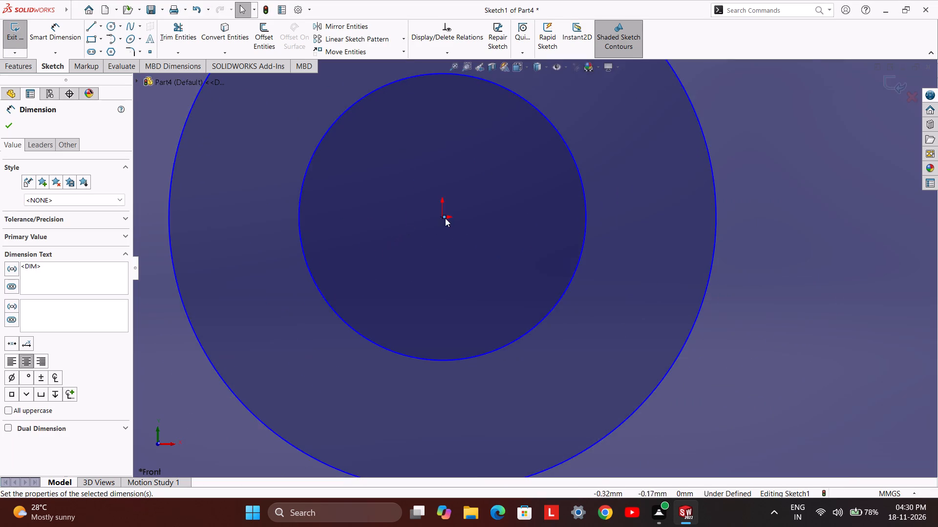
scroll(447, 218, down, 9)
scroll(494, 286, down, 4)
scroll(497, 234, down, 6)
scroll(462, 315, down, 4)
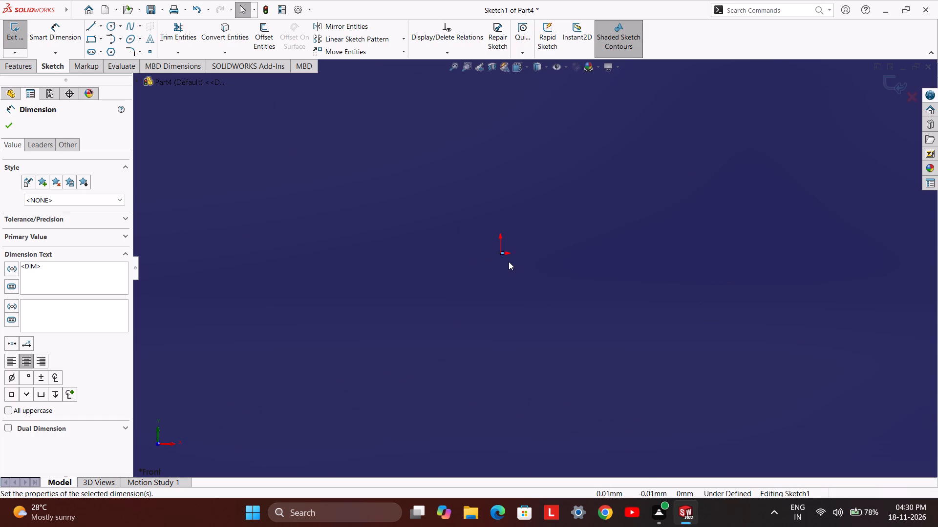
scroll(509, 262, down, 8)
scroll(508, 256, up, 18)
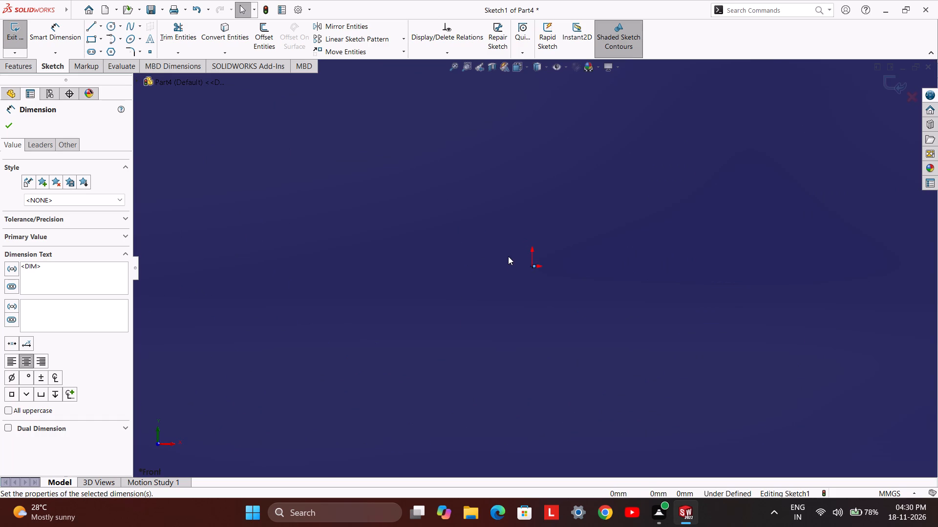
scroll(508, 256, up, 20)
scroll(508, 256, up, 2)
scroll(581, 263, down, 2)
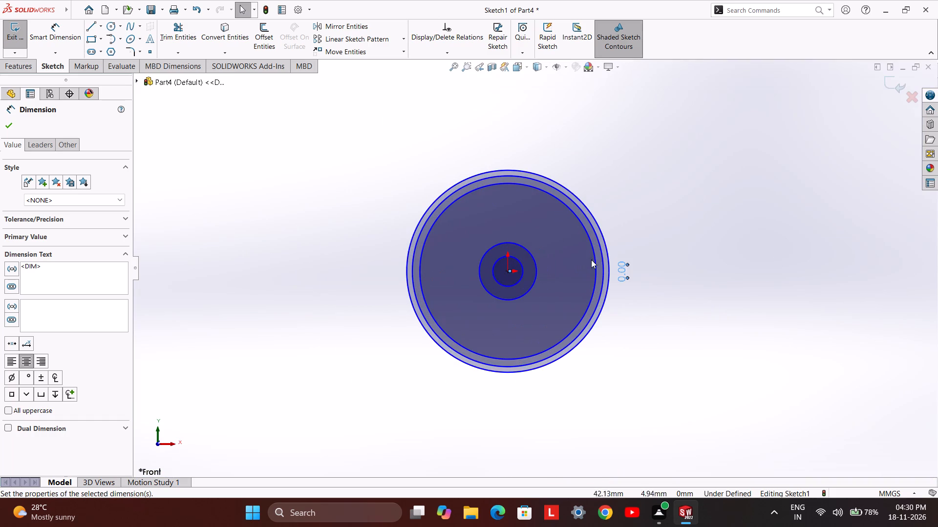
Check the value of the circle centre's vertical offset dimension.
double_click(625, 275)
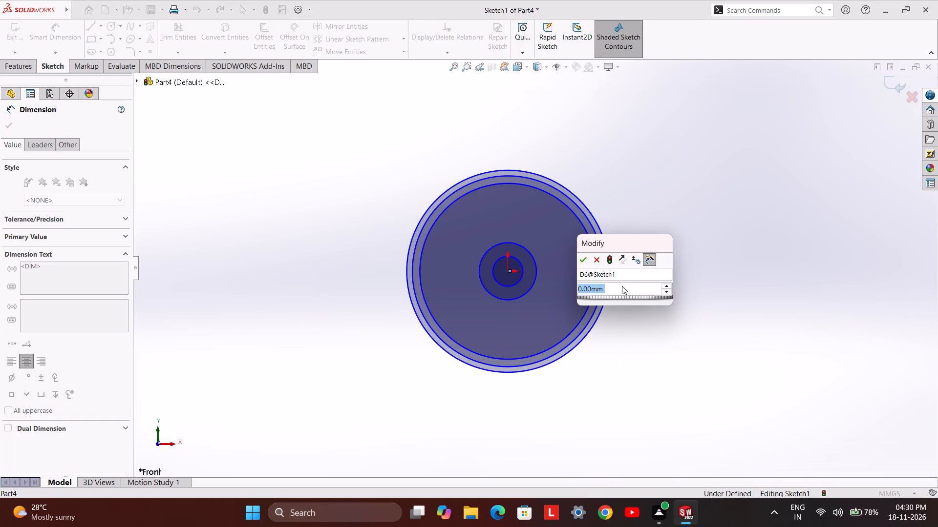
click(622, 286)
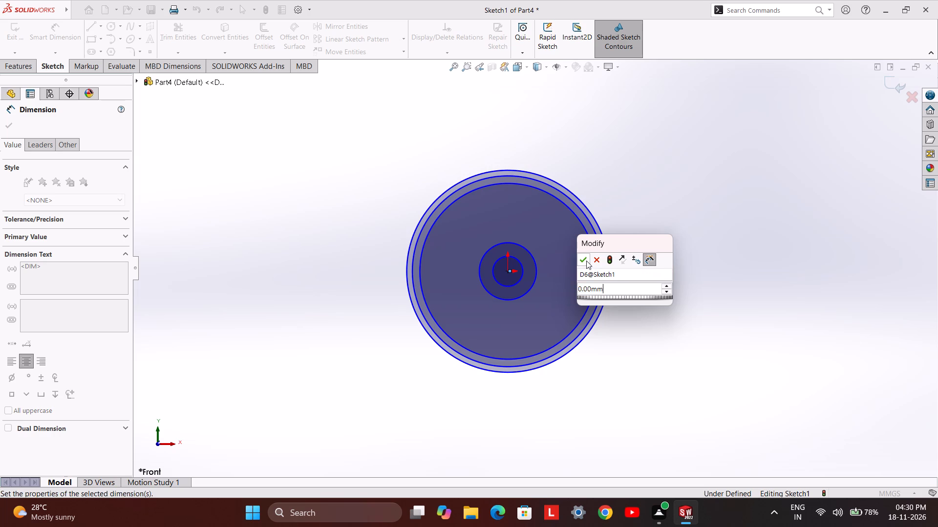
click(586, 261)
click(629, 360)
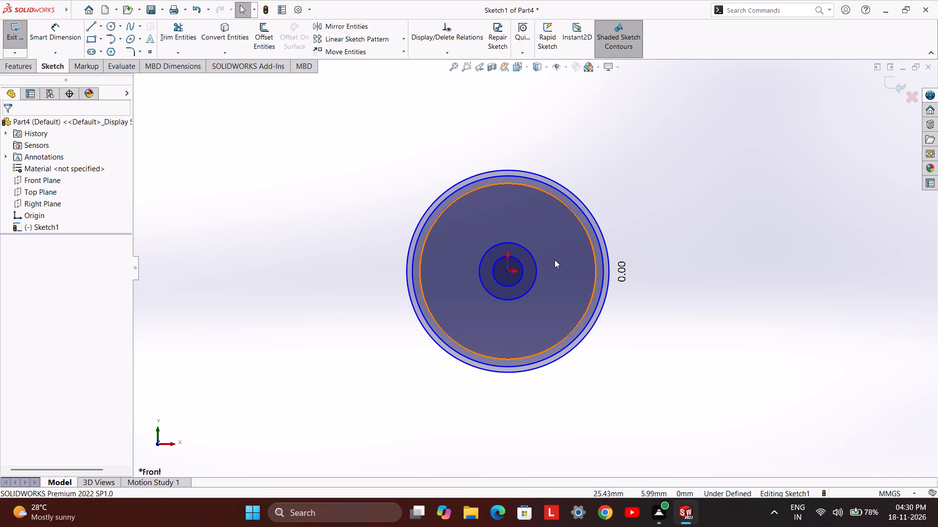
Sketch a vertical line about 32 mm long, just right of the origin, from the second-smallest circle up to the third circle.
scroll(500, 223, down, 3)
scroll(500, 223, up, 3)
scroll(500, 223, down, 3)
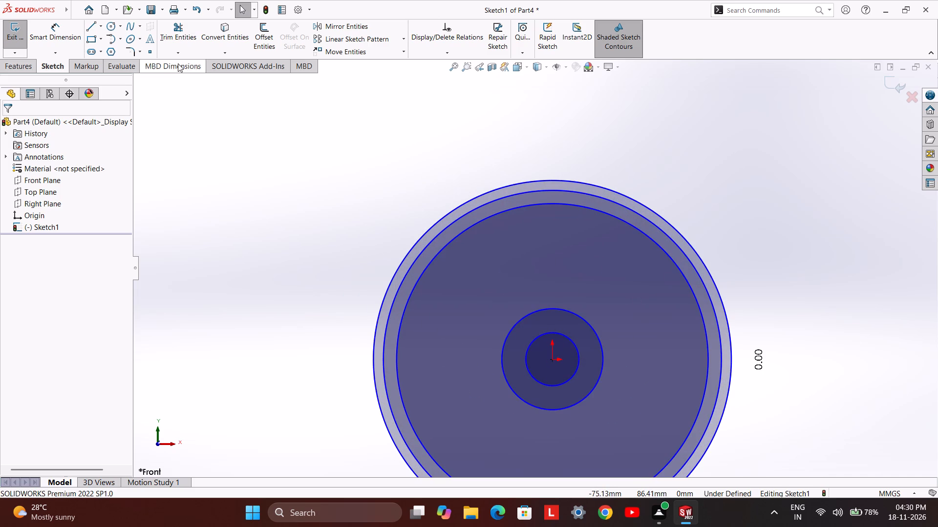
click(96, 25)
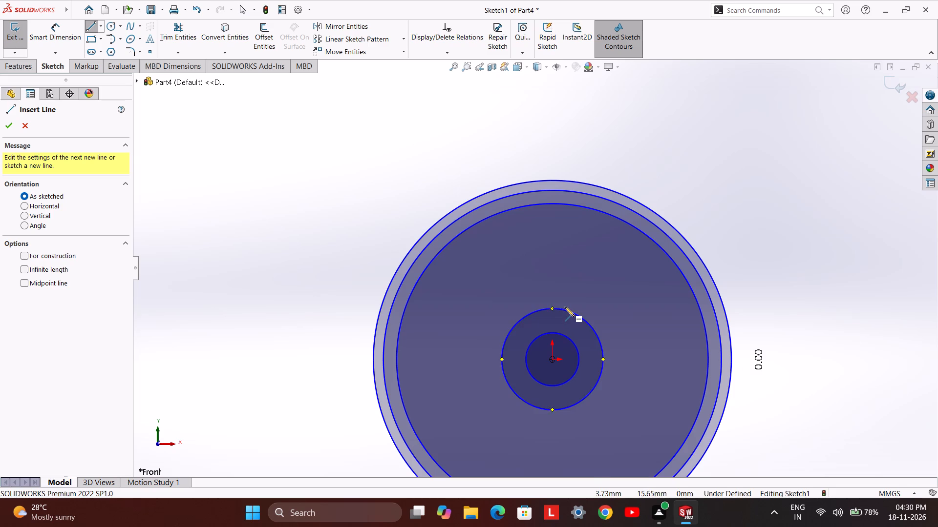
click(565, 307)
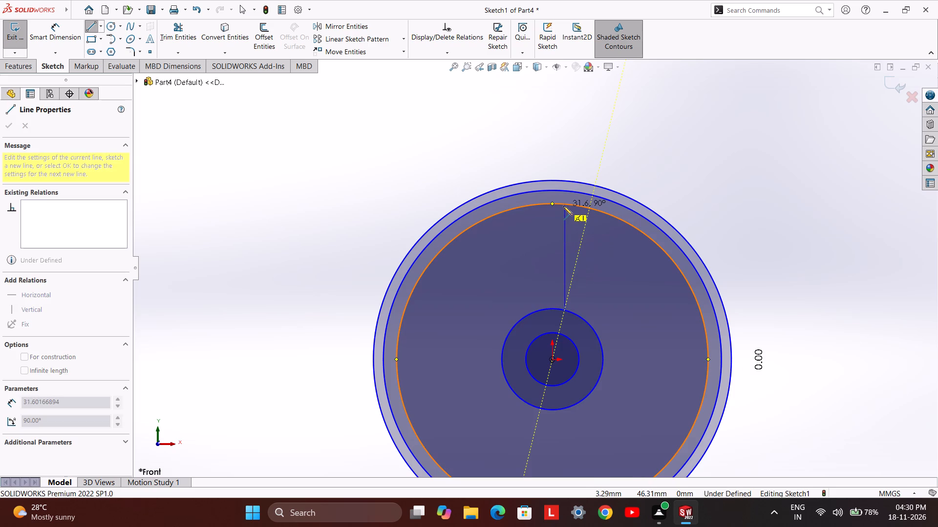
click(563, 206)
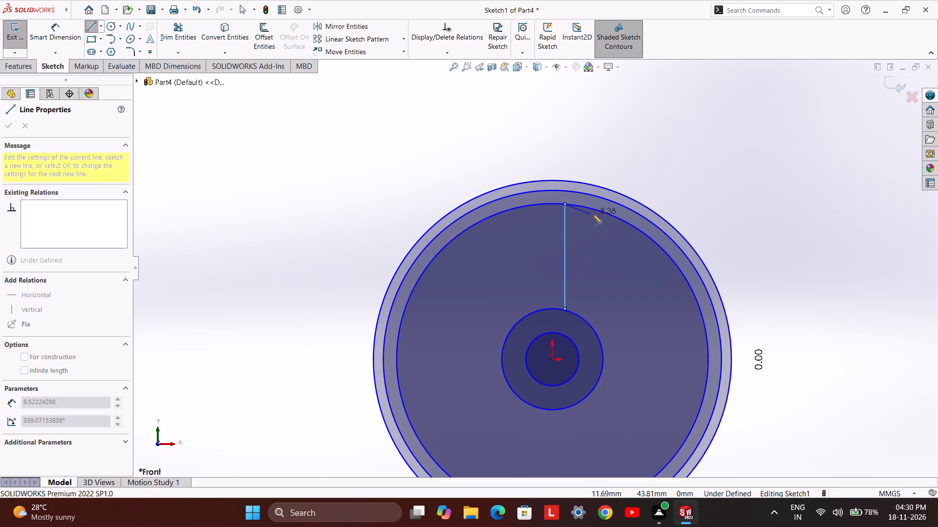
double_click(612, 233)
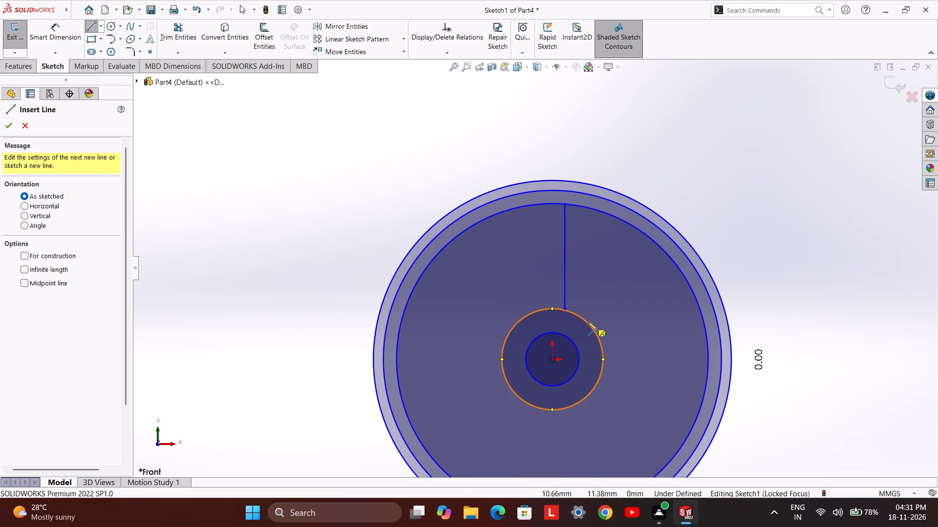
Sketch a slanted line about 32 mm long from the third circle's upper-right arc inward to the second-smallest circle.
click(588, 322)
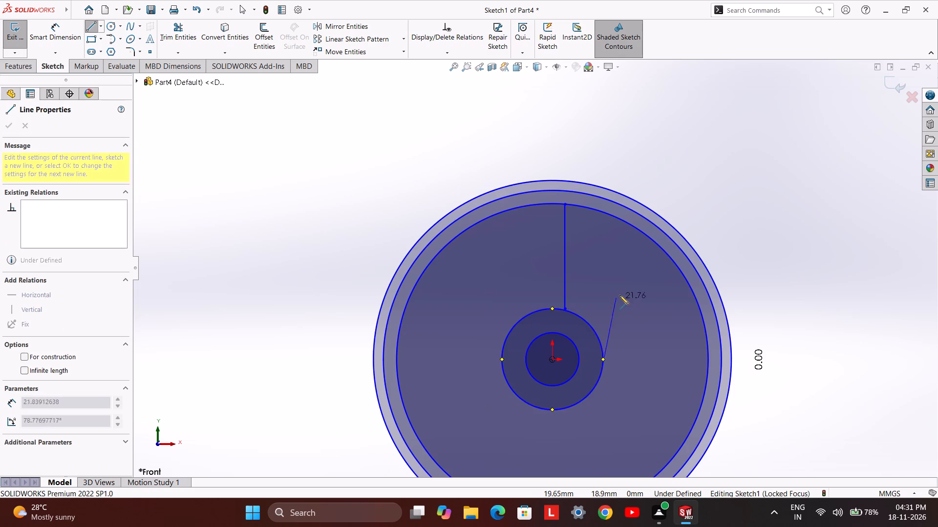
double_click(635, 303)
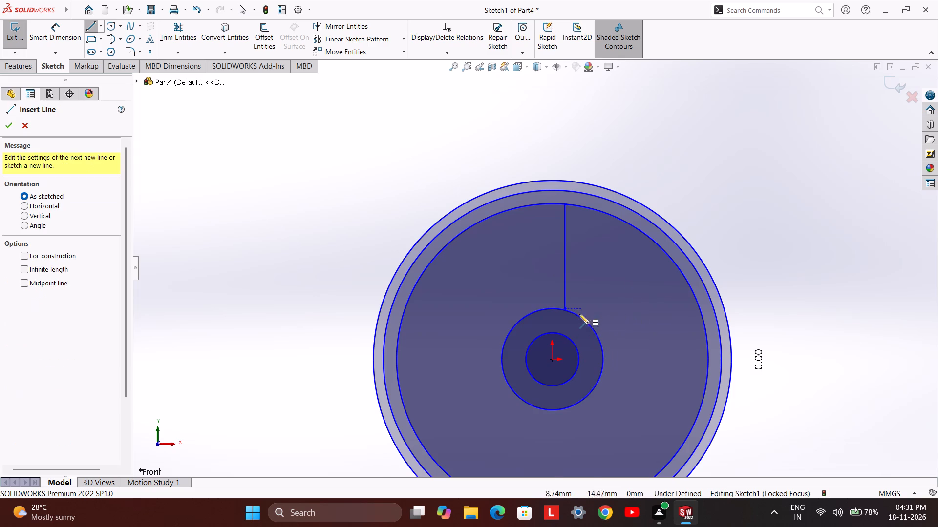
click(650, 240)
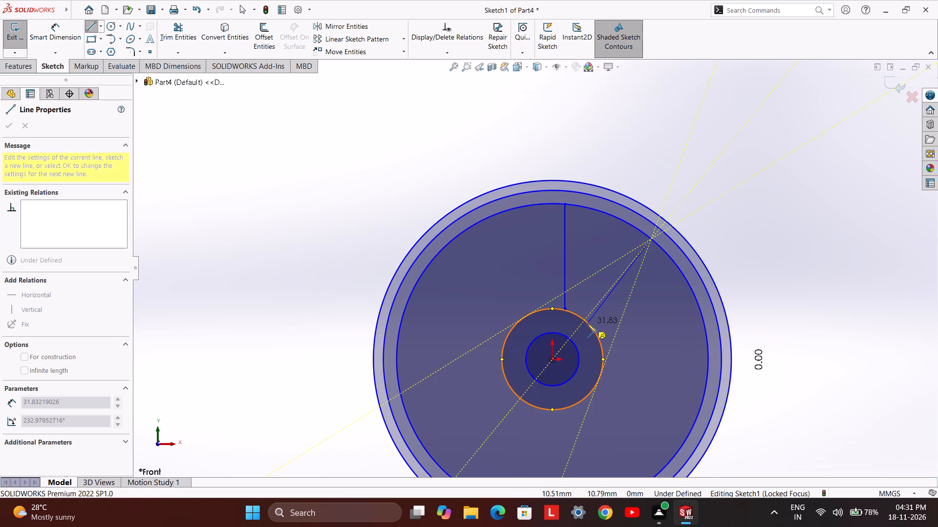
click(587, 324)
double_click(576, 288)
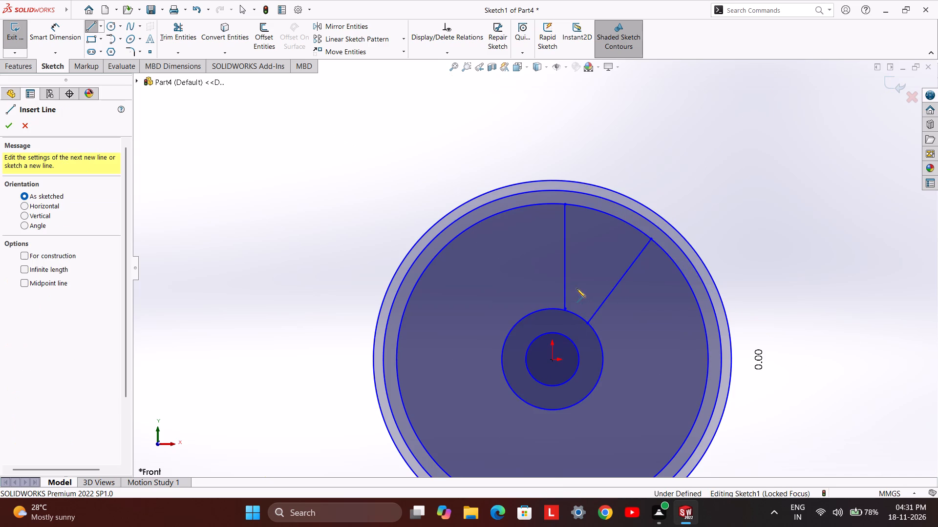
Sketch a second vertical line about 32 mm long, just left of the origin, between the same two circles.
click(543, 310)
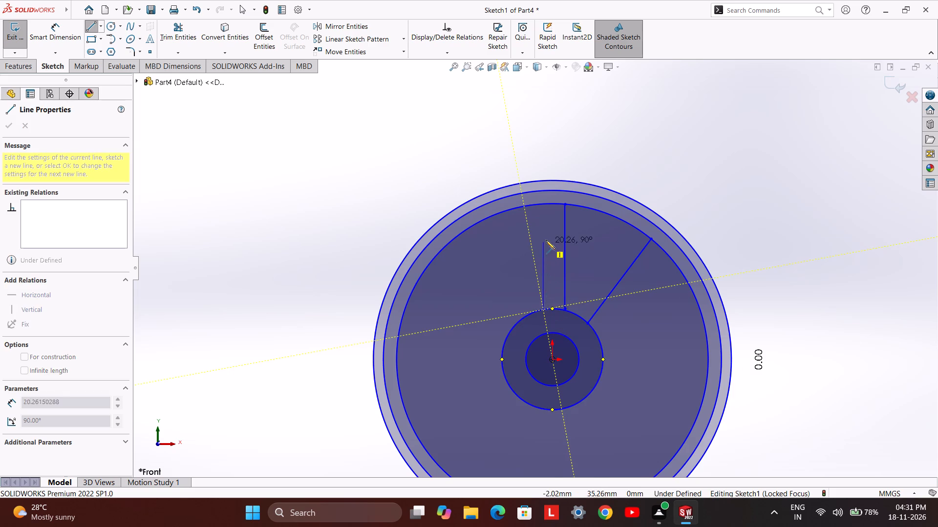
click(546, 206)
double_click(521, 244)
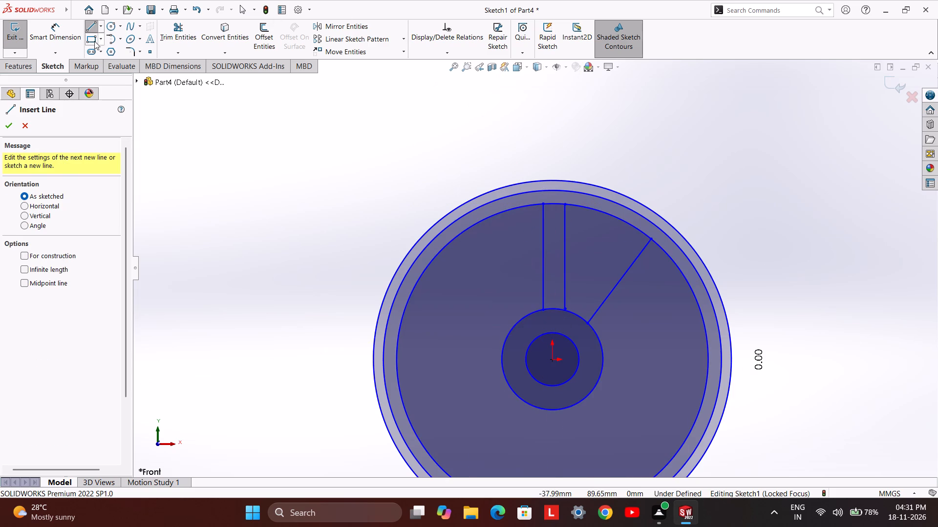
Dimension the left vertical line 2.5 mm from the centre of the second-smallest circle.
click(55, 40)
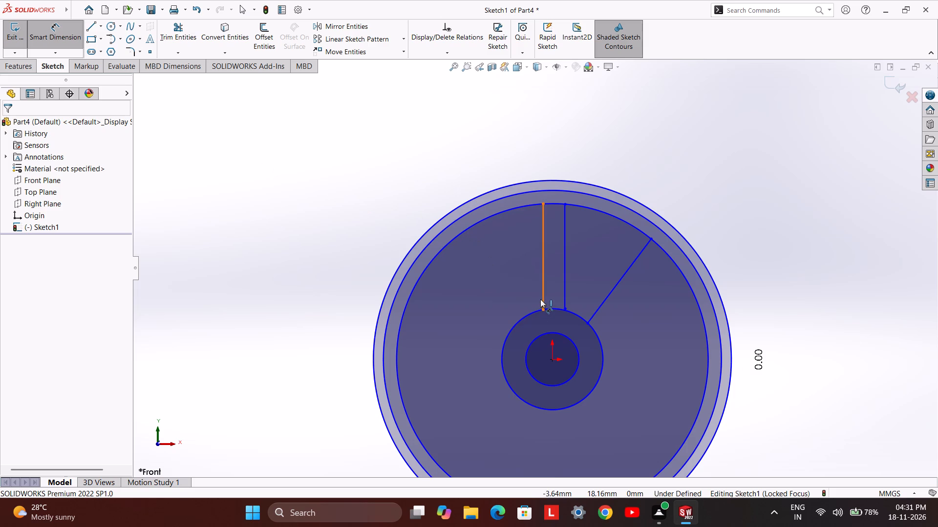
click(542, 294)
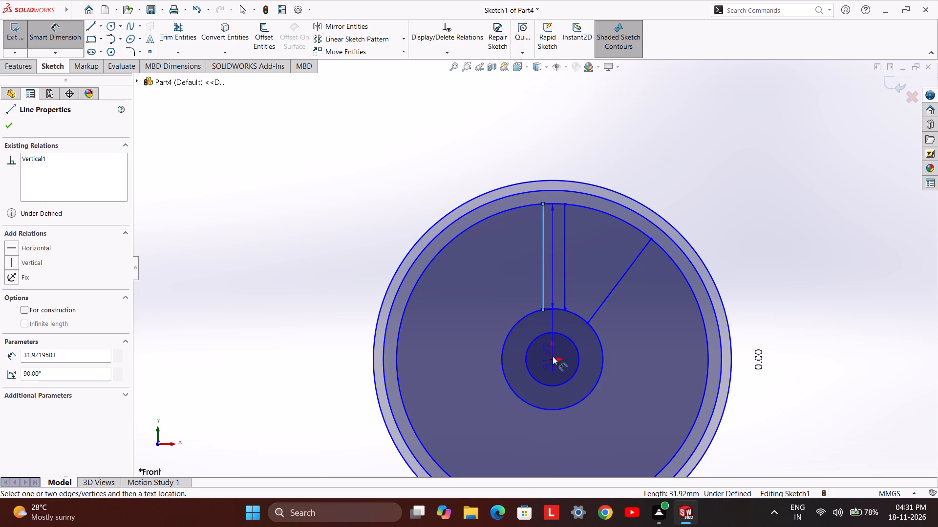
click(554, 307)
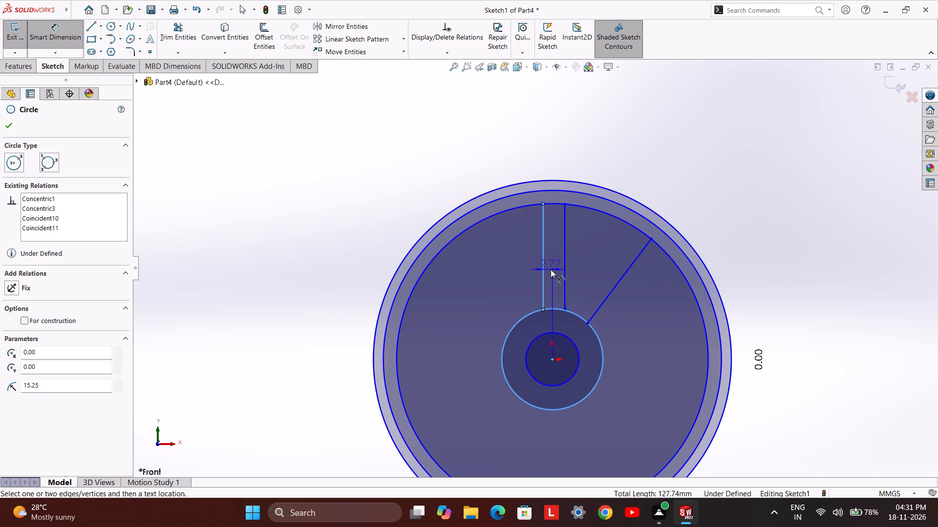
click(551, 269)
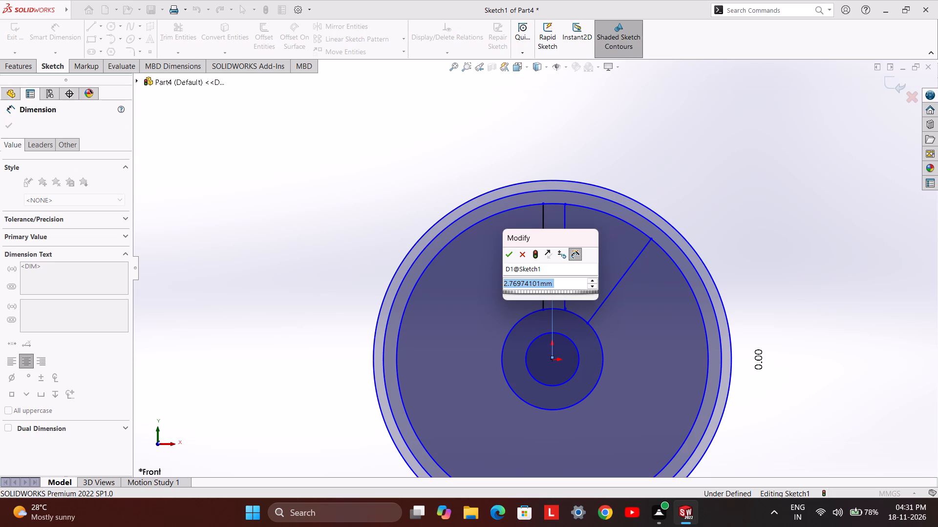
text(2.5)
key(Return)
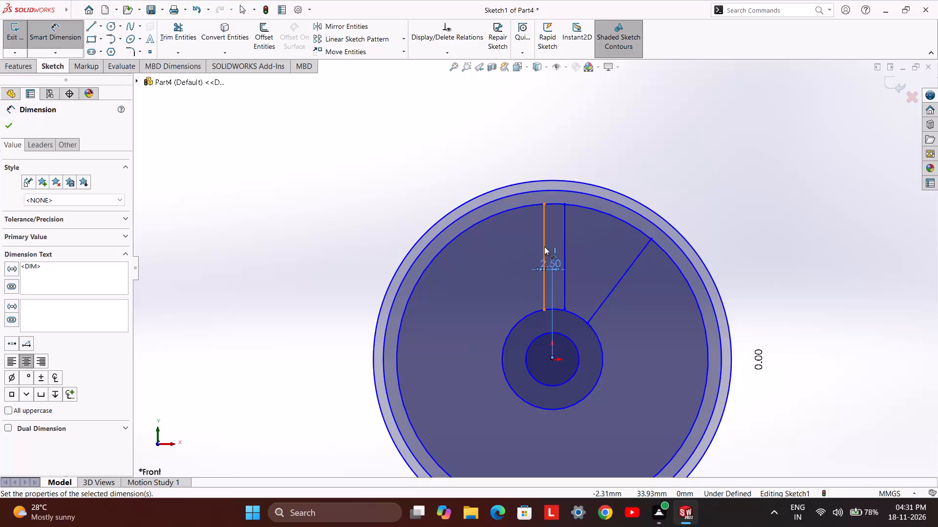
Dimension the two vertical spoke lines 5 mm apart.
click(544, 245)
click(564, 246)
click(555, 245)
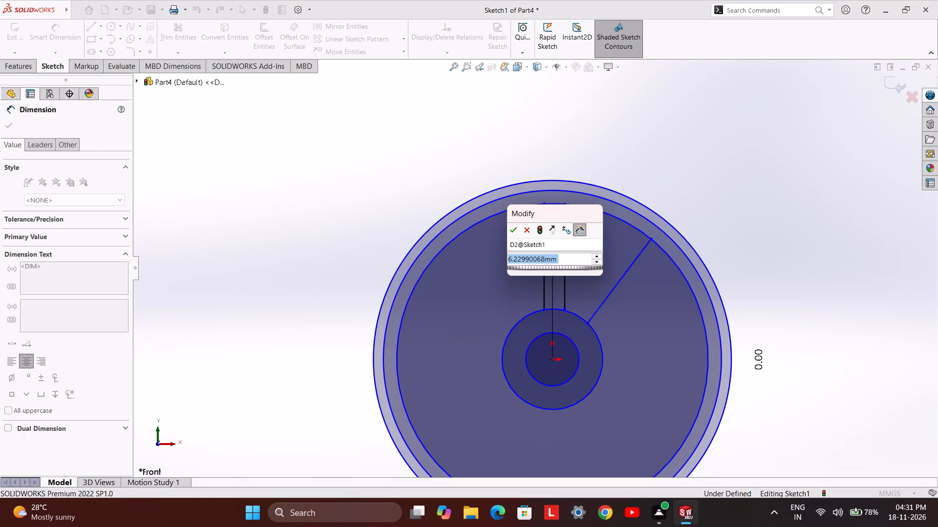
text(50)
key(BackSpace)
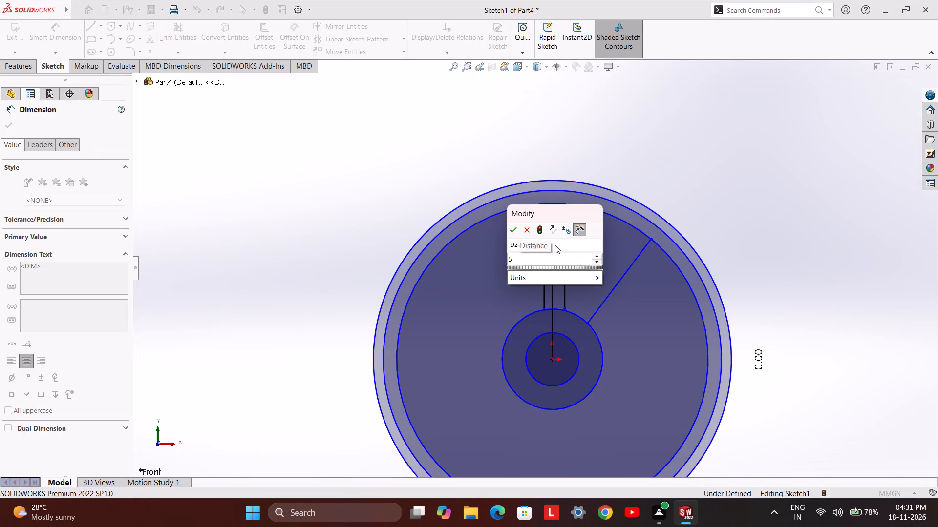
key(Return)
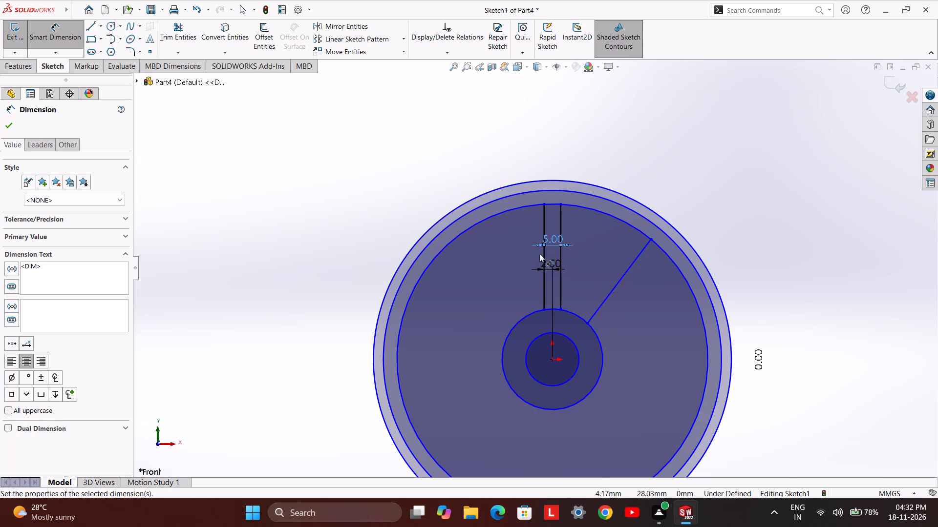
click(230, 183)
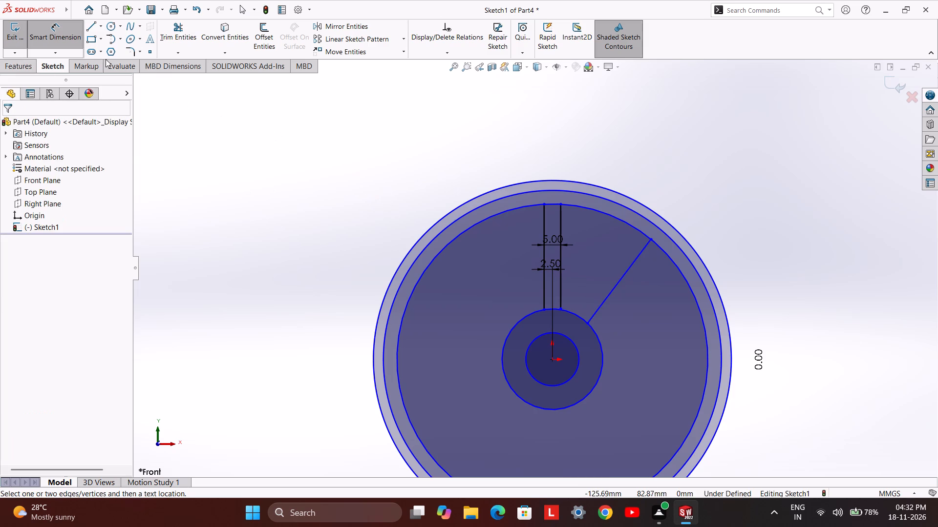
click(918, 93)
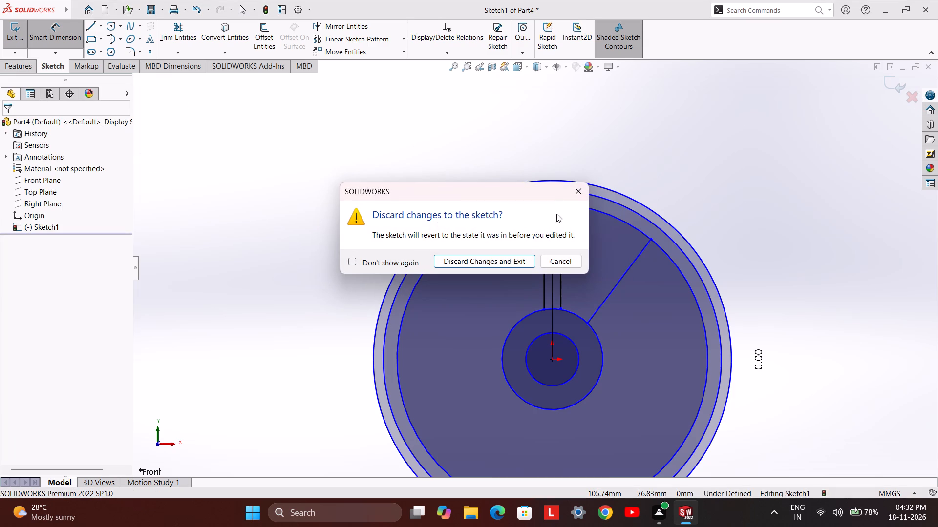
click(576, 199)
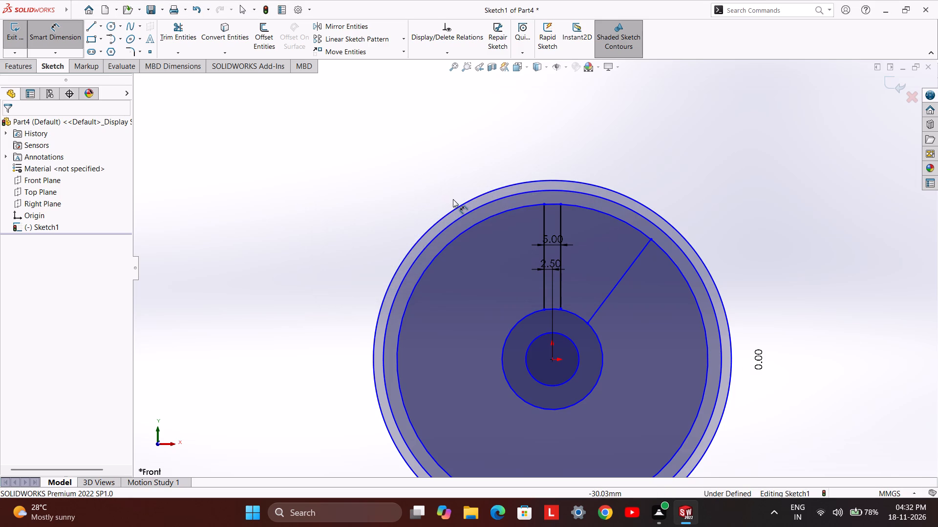
key(Escape)
Delete the slanted line between the third circle and the second-smallest circle.
click(602, 305)
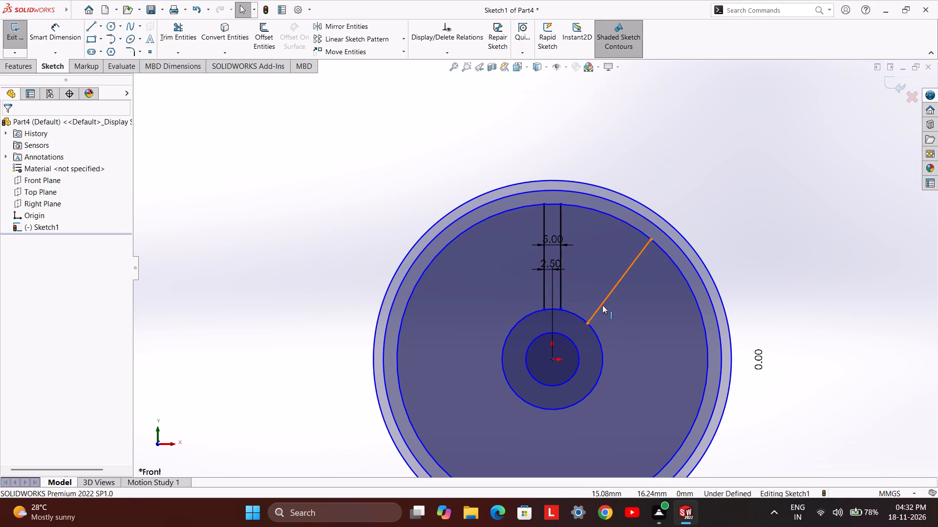
right_click(602, 305)
click(640, 450)
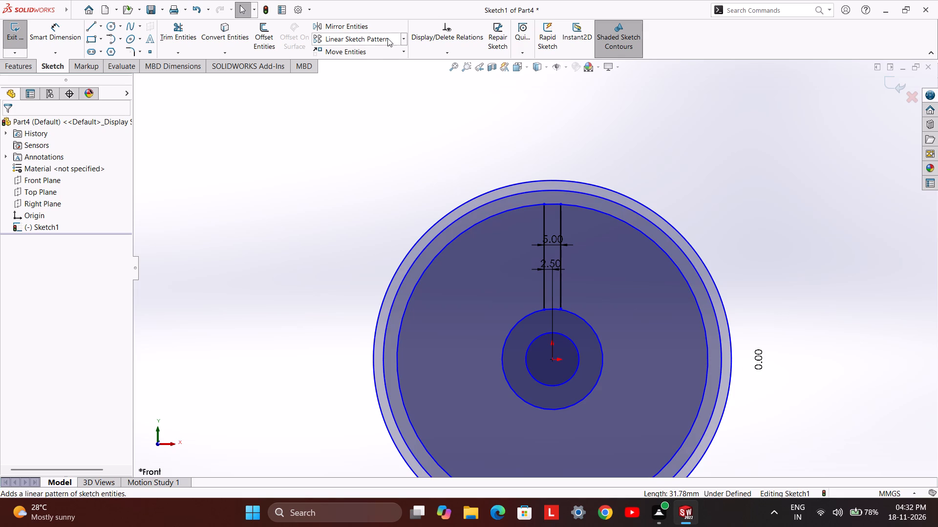
Circular-pattern the two vertical spoke lines about the origin with 7 equally spaced instances over 360 degrees.
click(406, 41)
click(406, 62)
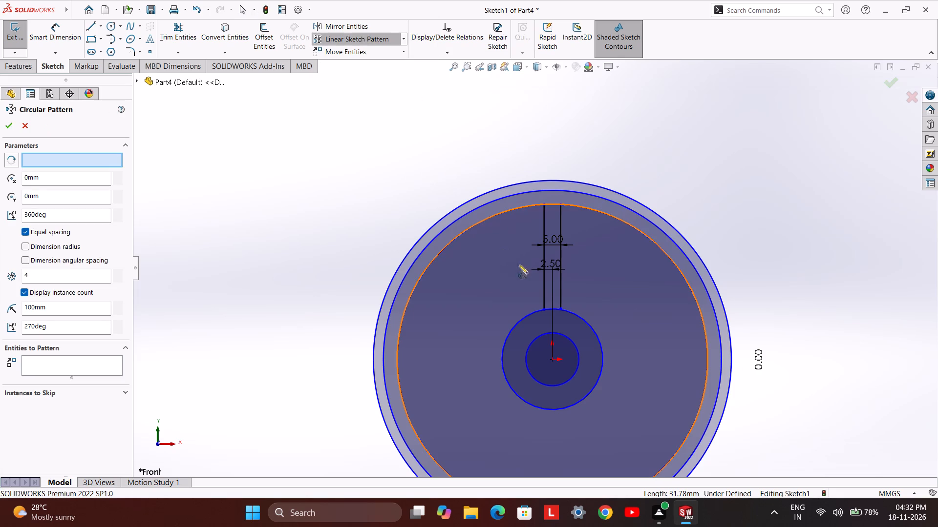
click(544, 284)
click(559, 290)
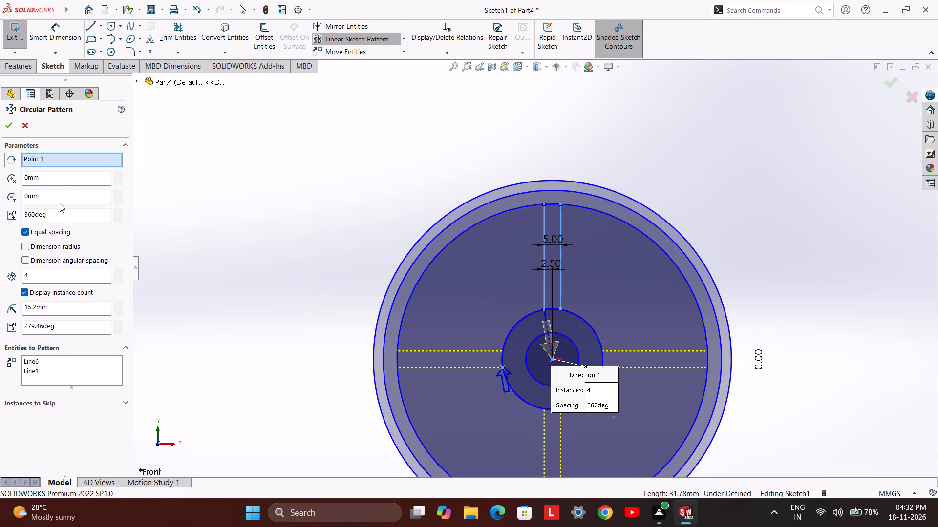
click(59, 182)
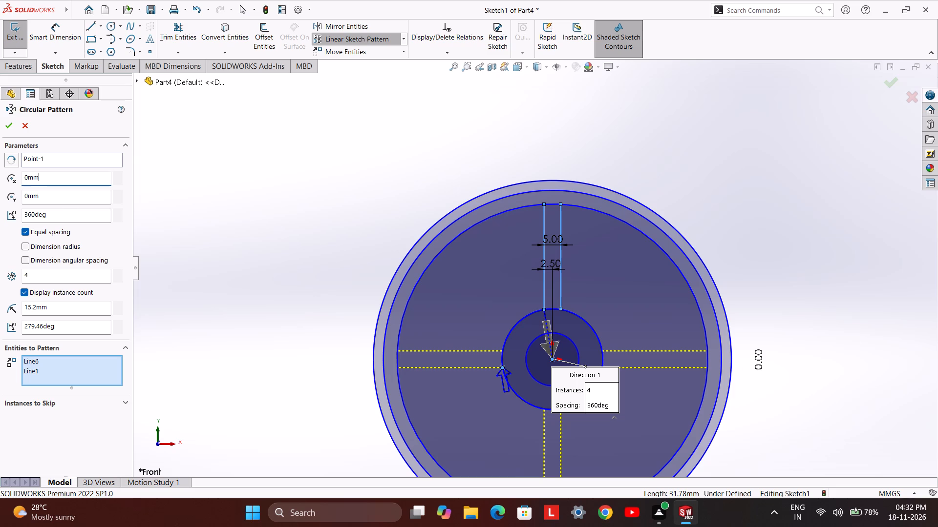
click(59, 205)
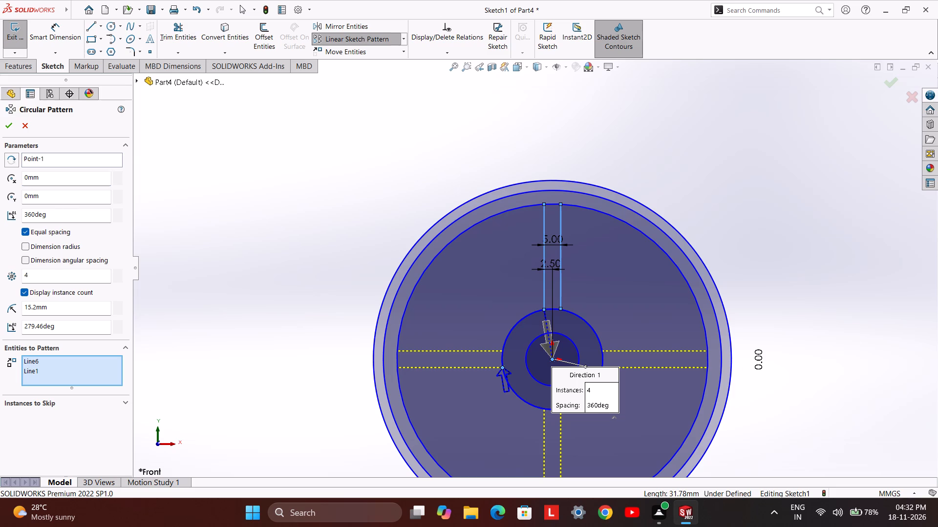
double_click(60, 306)
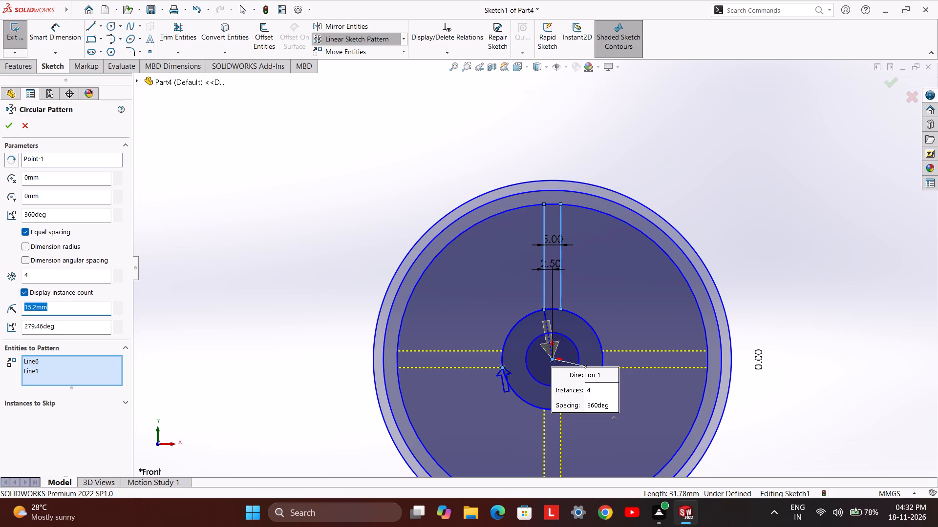
double_click(40, 277)
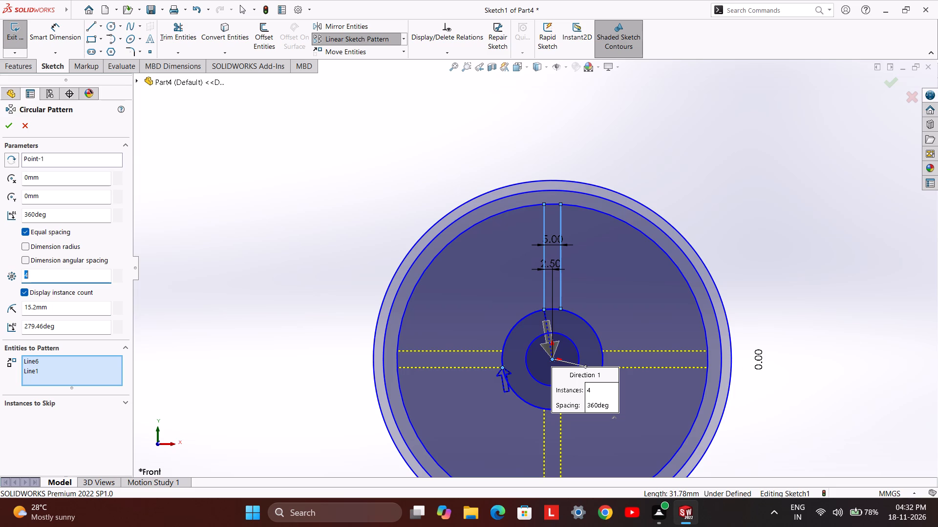
key(7)
key(Return)
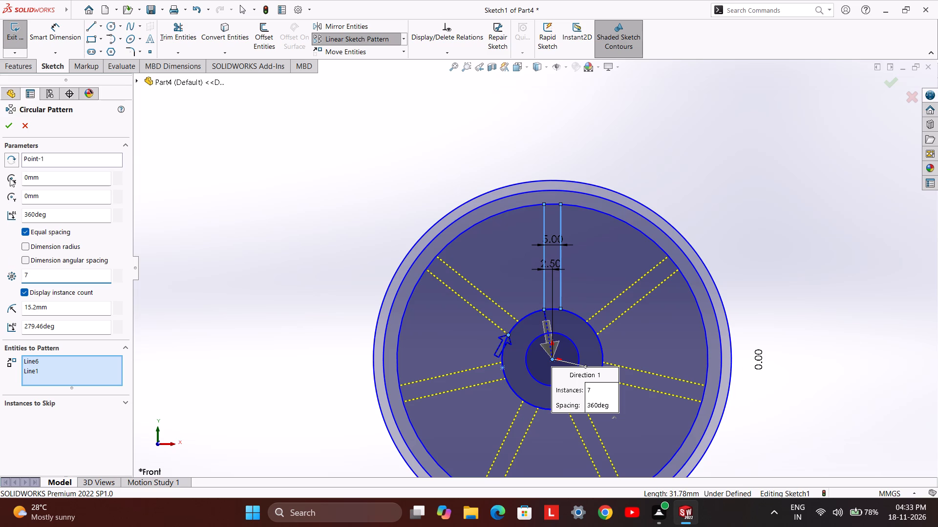
click(7, 129)
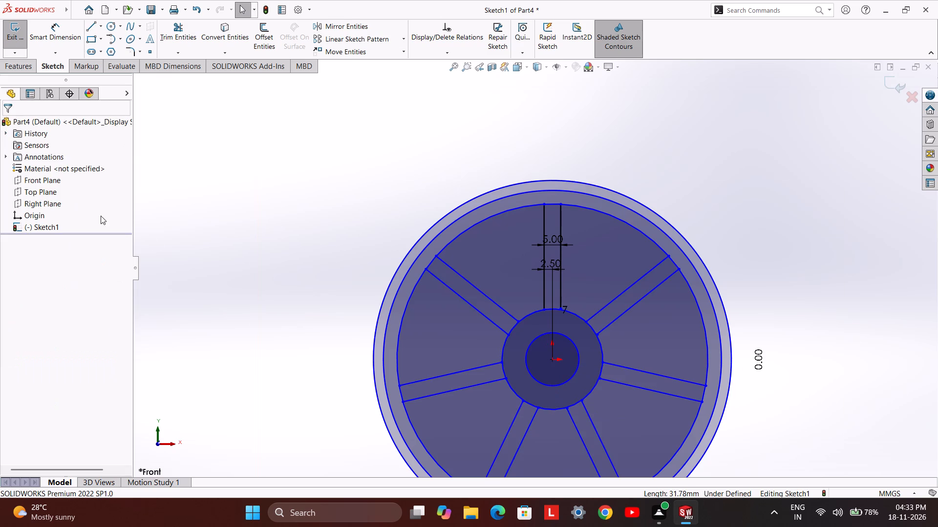
Trim to closest the short arcs of the third circle between the paired lines at the outer ends of all seven spokes.
click(199, 260)
scroll(249, 297, down, 1)
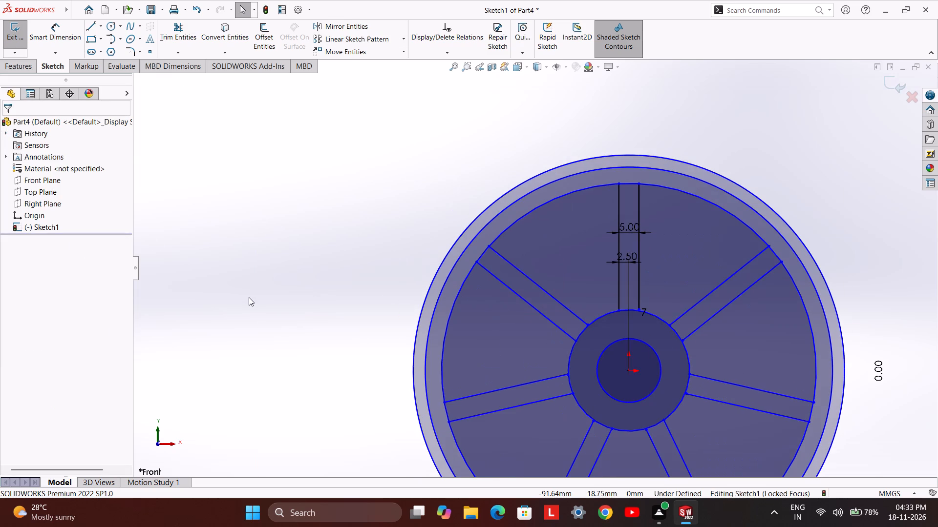
scroll(249, 297, up, 1)
scroll(866, 355, down, 1)
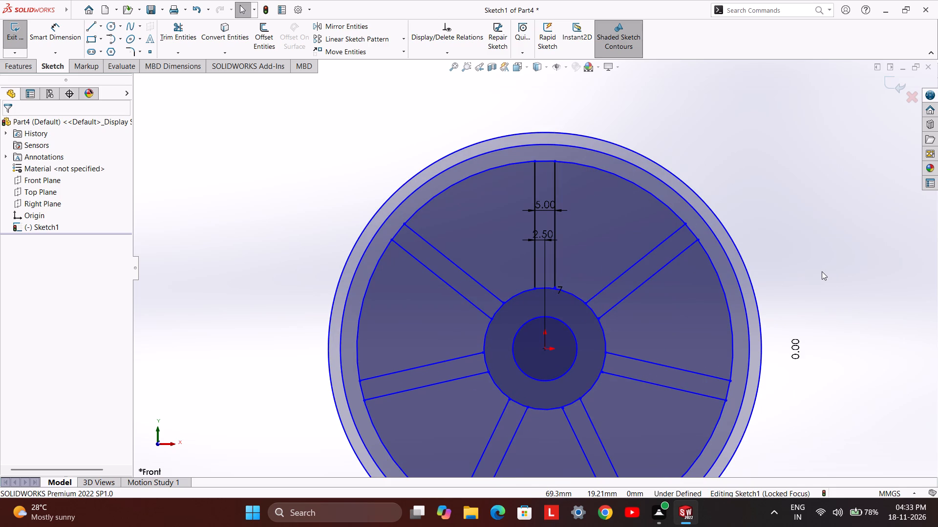
click(170, 36)
click(692, 233)
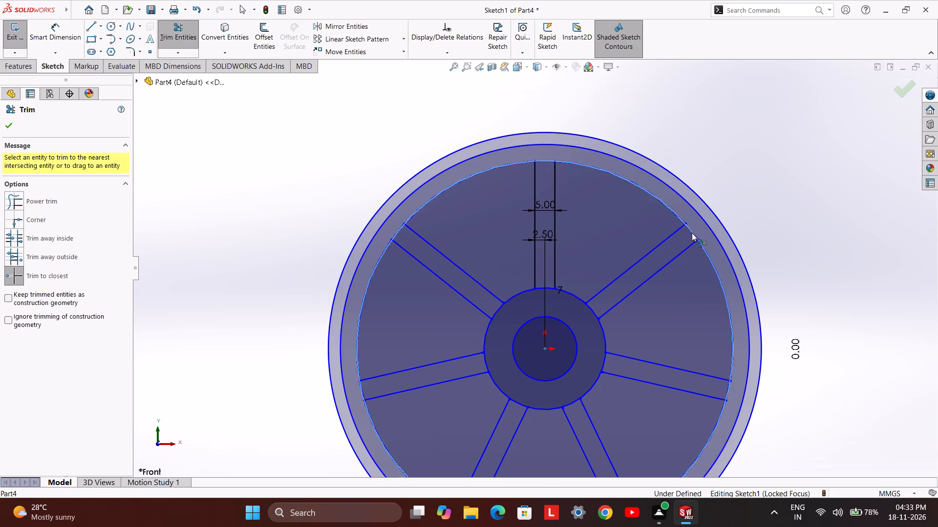
click(542, 159)
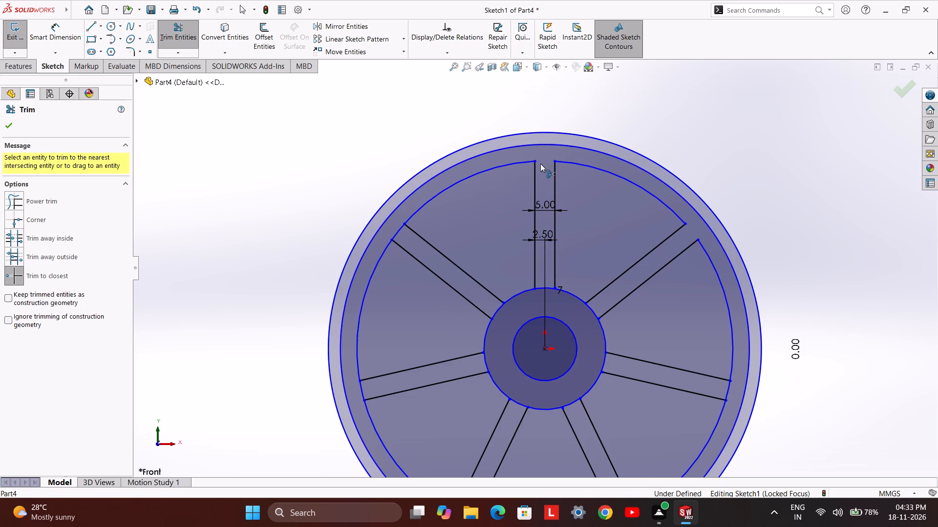
click(401, 229)
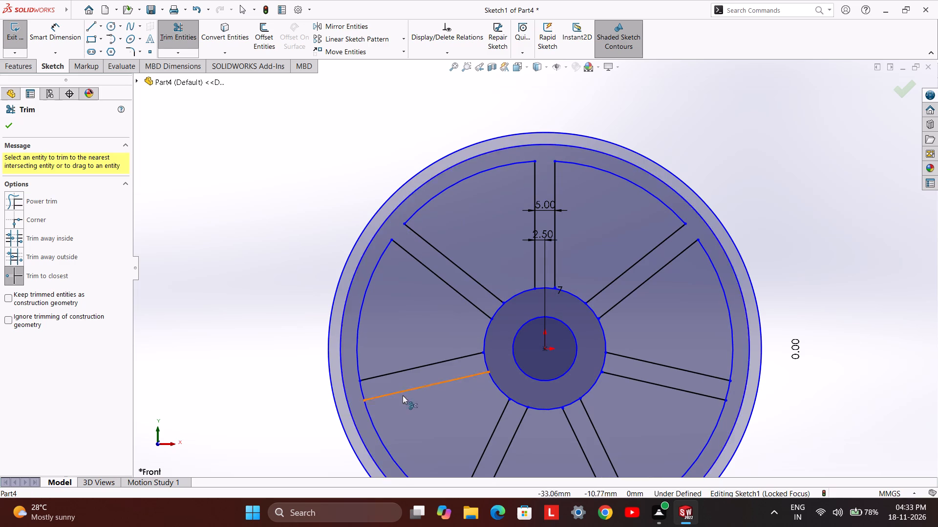
click(361, 386)
scroll(377, 400, down, 1)
scroll(383, 397, up, 3)
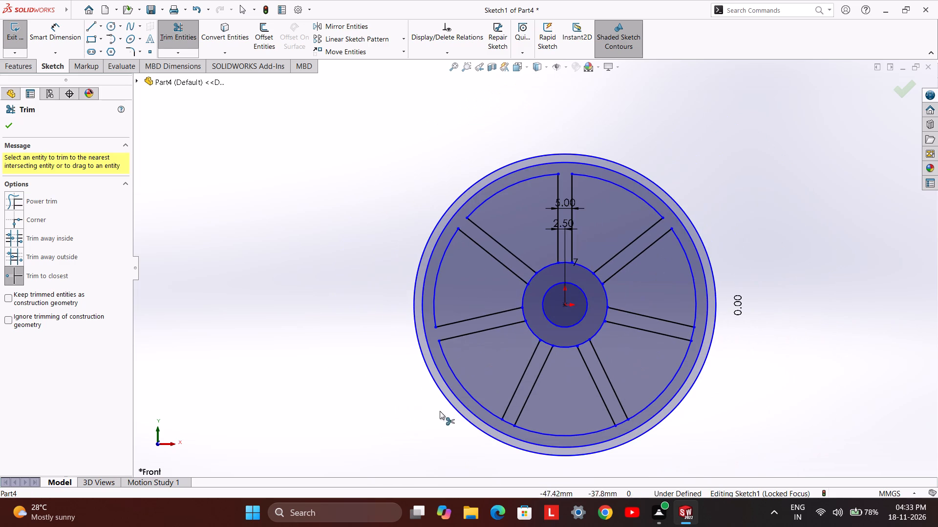
click(506, 422)
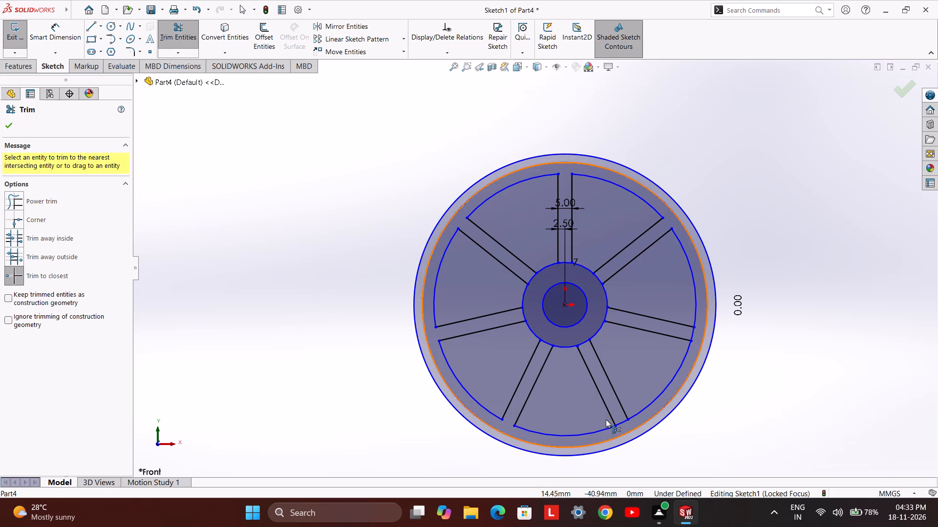
click(623, 421)
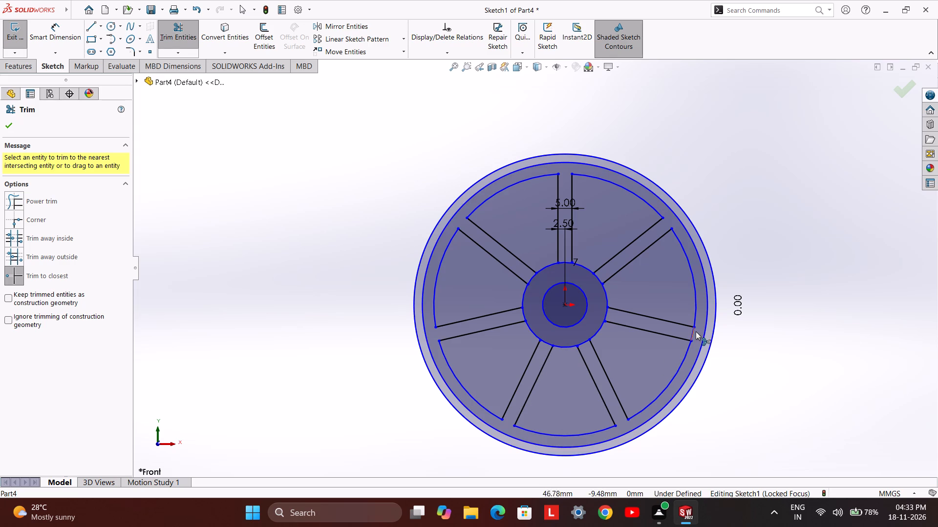
click(696, 331)
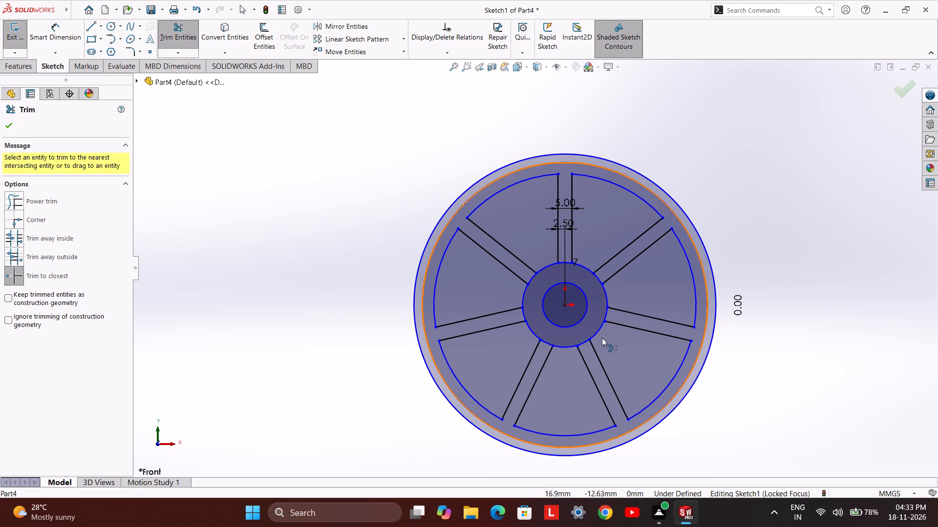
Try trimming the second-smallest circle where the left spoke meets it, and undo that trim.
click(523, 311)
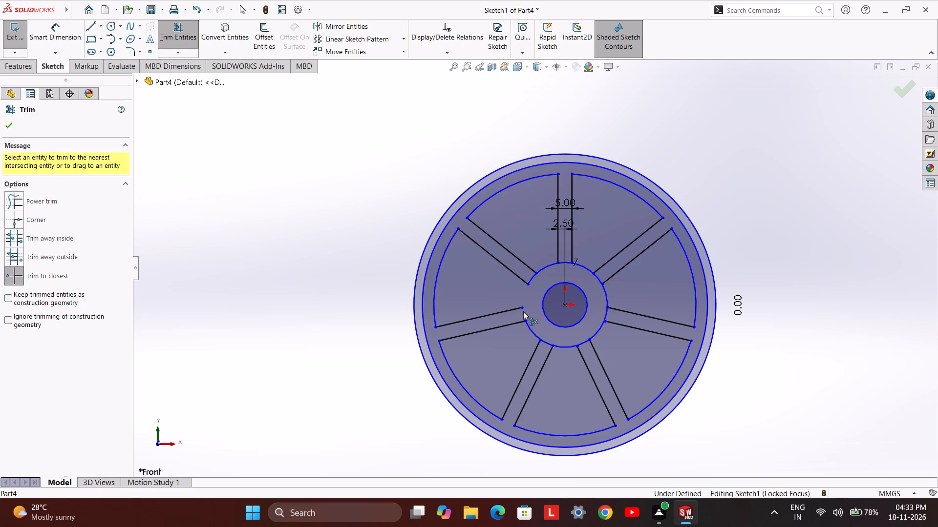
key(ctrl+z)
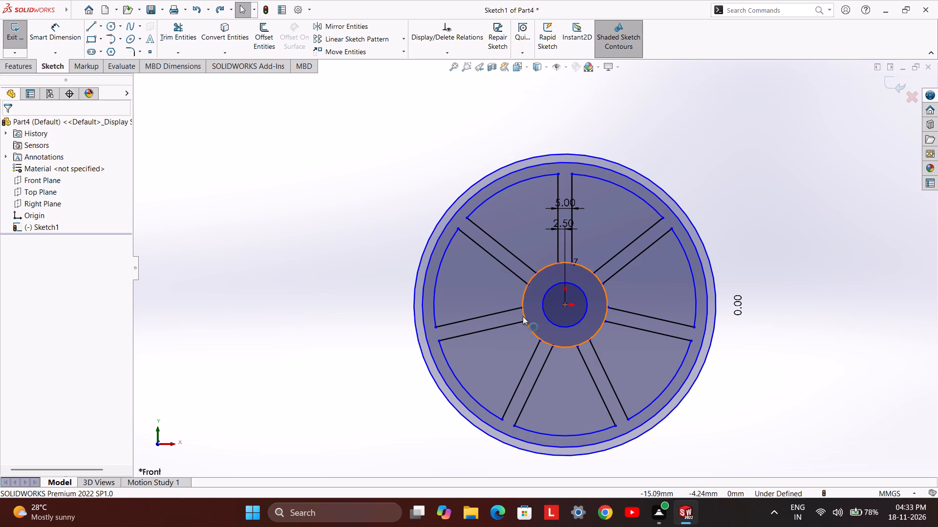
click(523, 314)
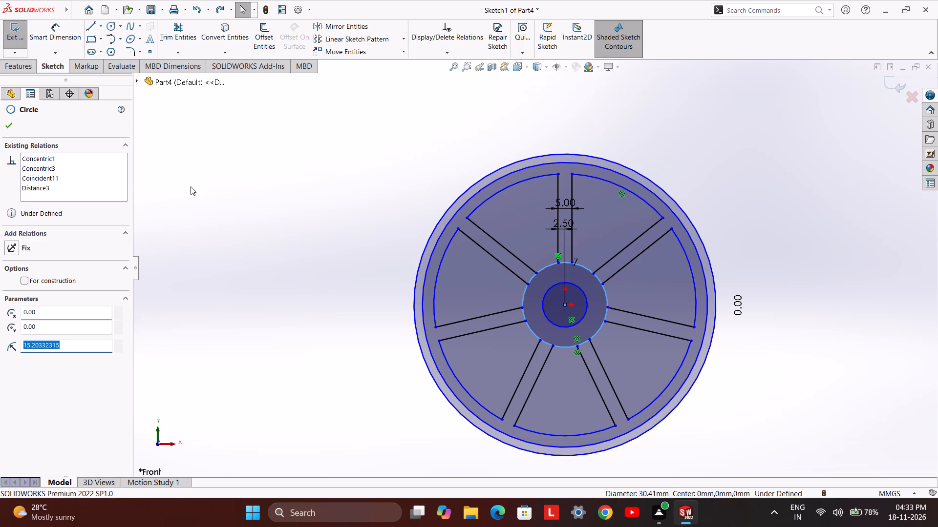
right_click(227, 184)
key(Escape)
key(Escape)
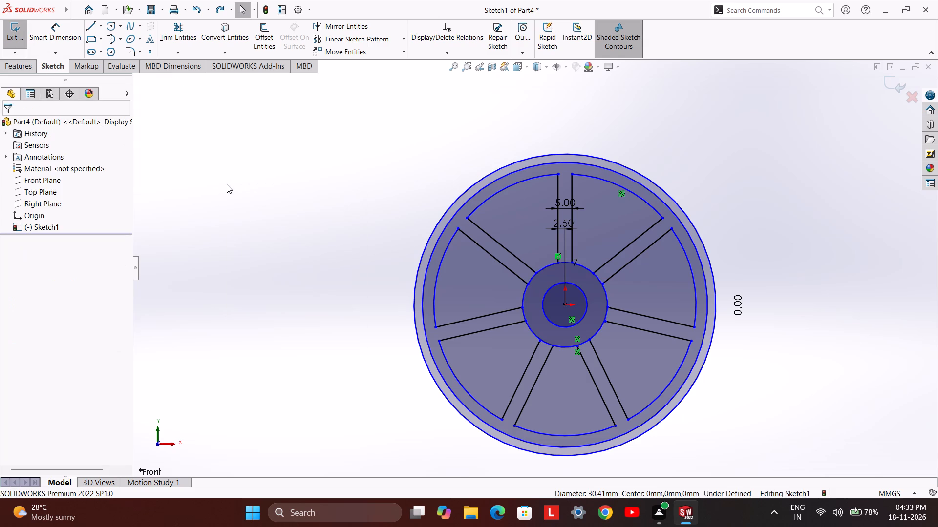
Trim away the entire second-smallest circle, arc by arc, around the inner ends of the seven spokes.
click(178, 34)
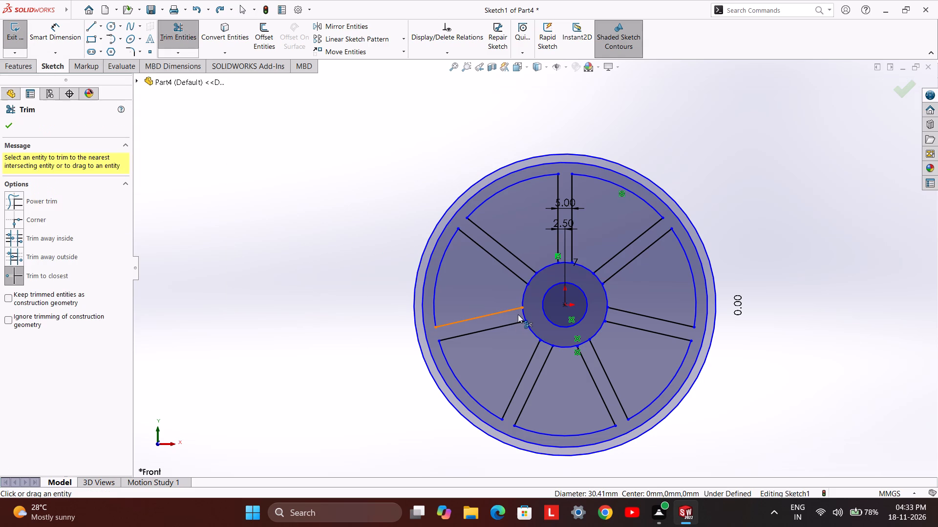
click(523, 315)
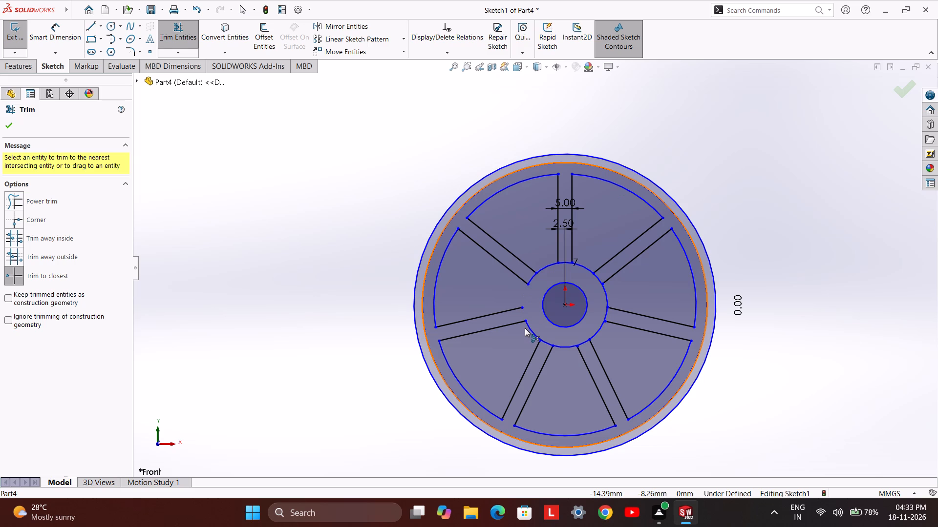
click(532, 276)
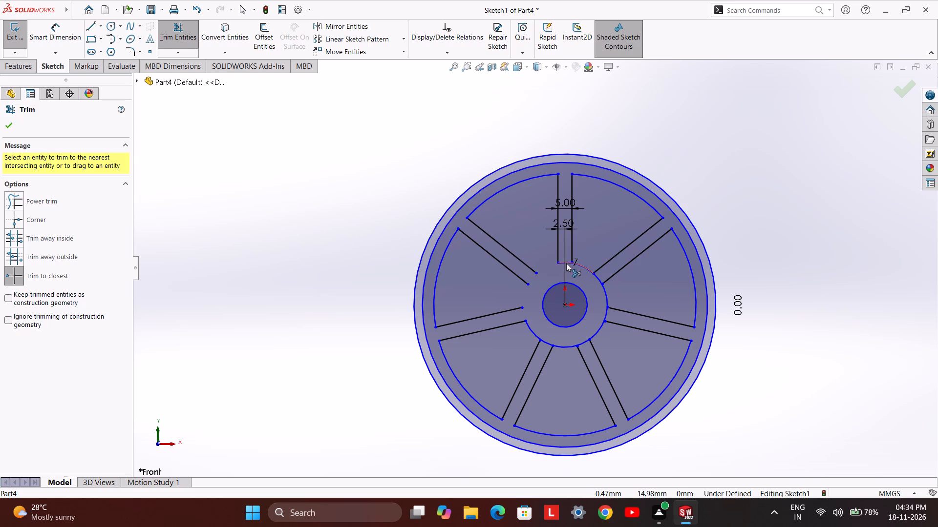
click(600, 278)
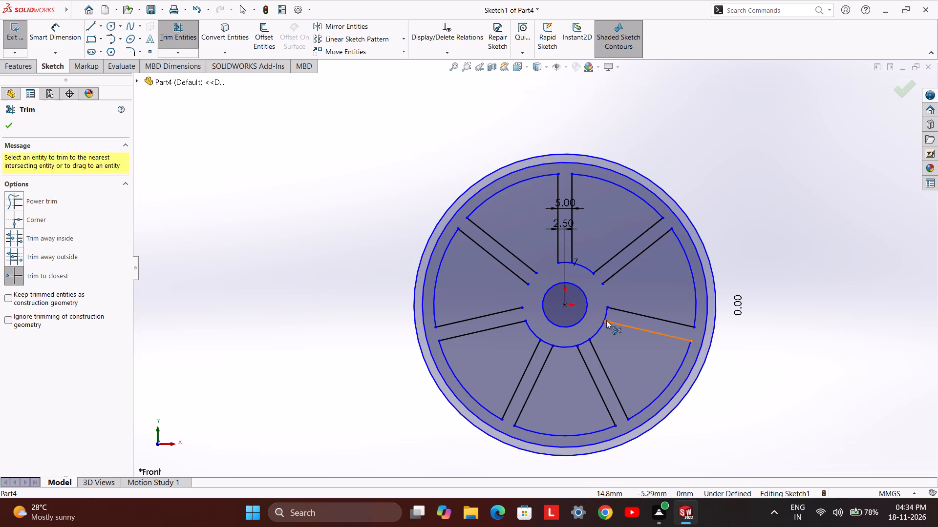
click(606, 313)
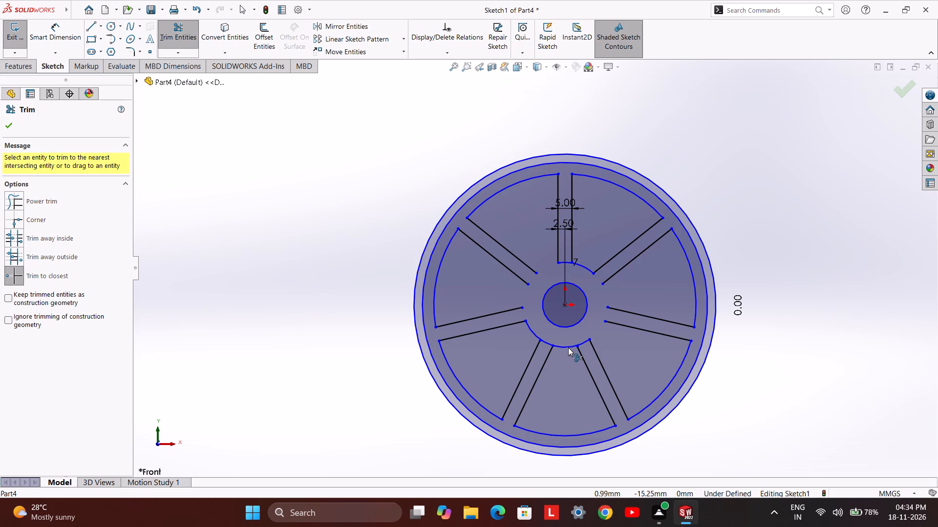
click(581, 343)
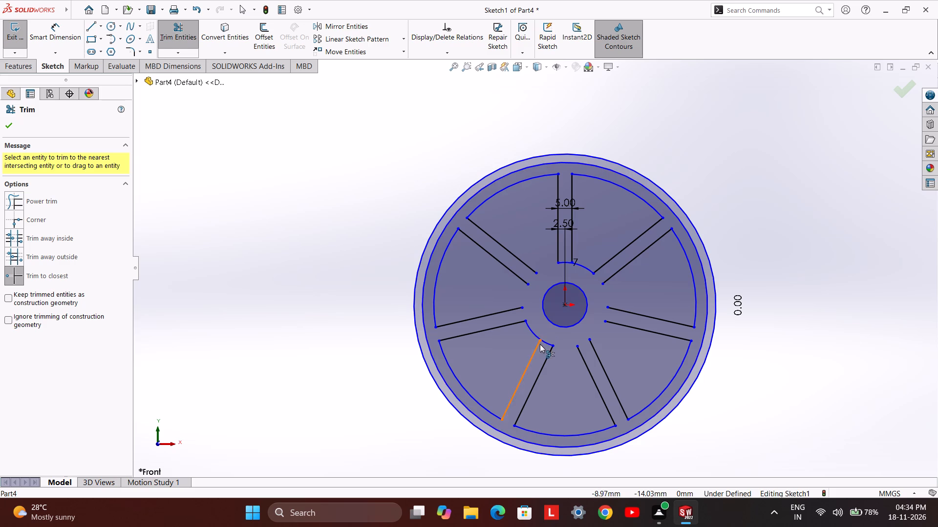
click(547, 342)
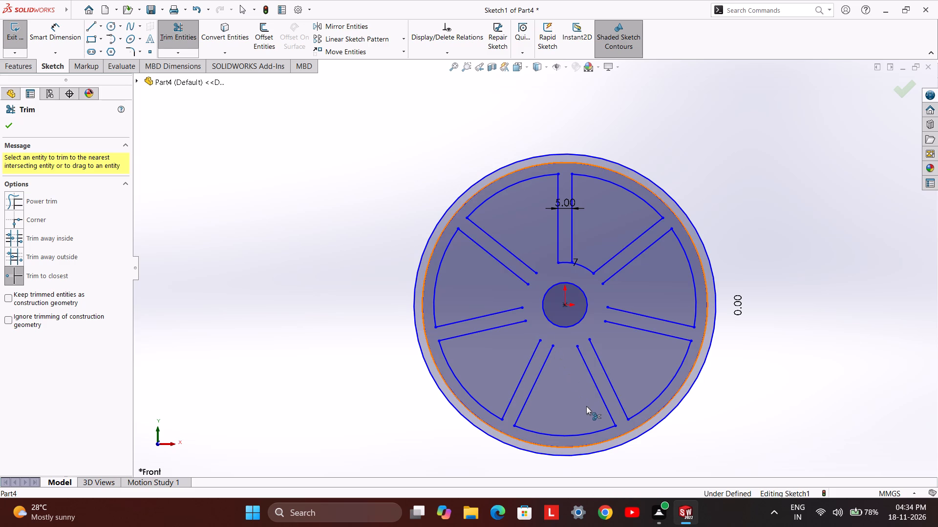
click(568, 264)
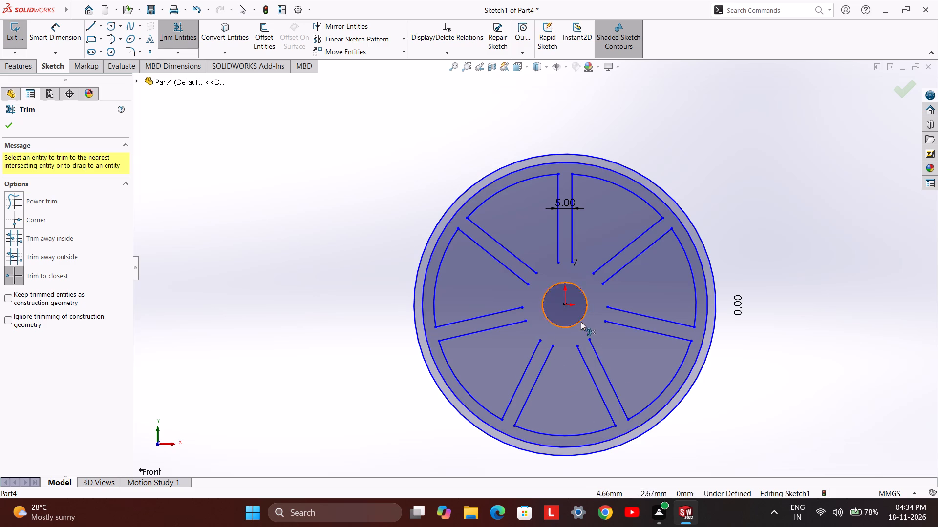
Sketch a hub circle centred on the origin through the top spoke's inner endpoint, with a radius of about 15.44 mm.
click(116, 26)
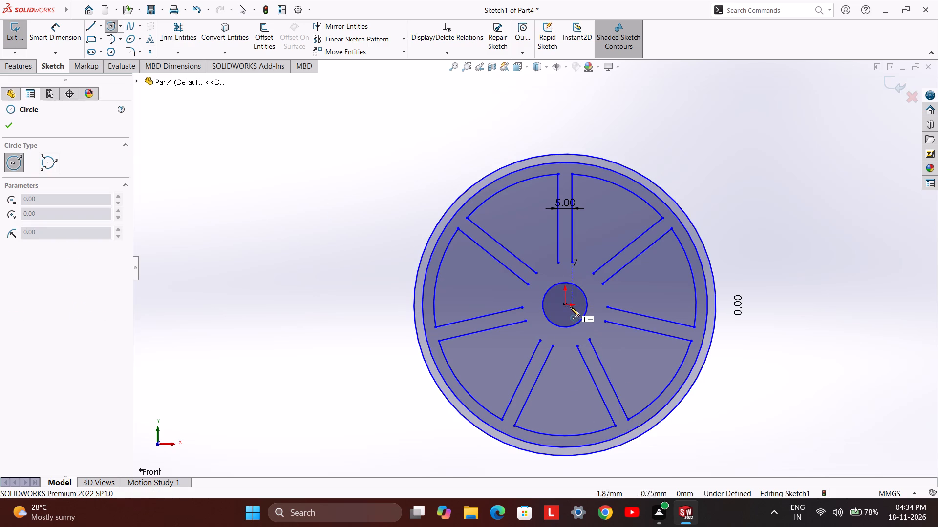
click(566, 306)
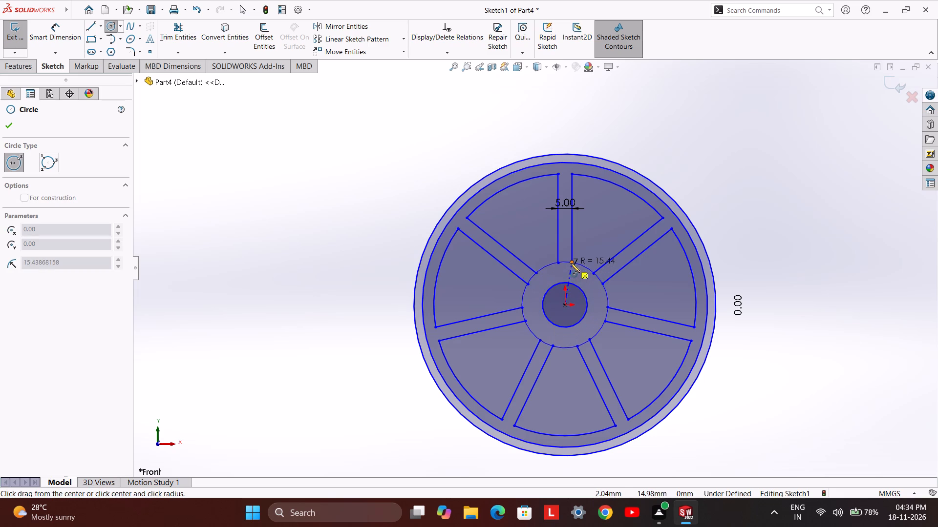
click(571, 263)
key(Escape)
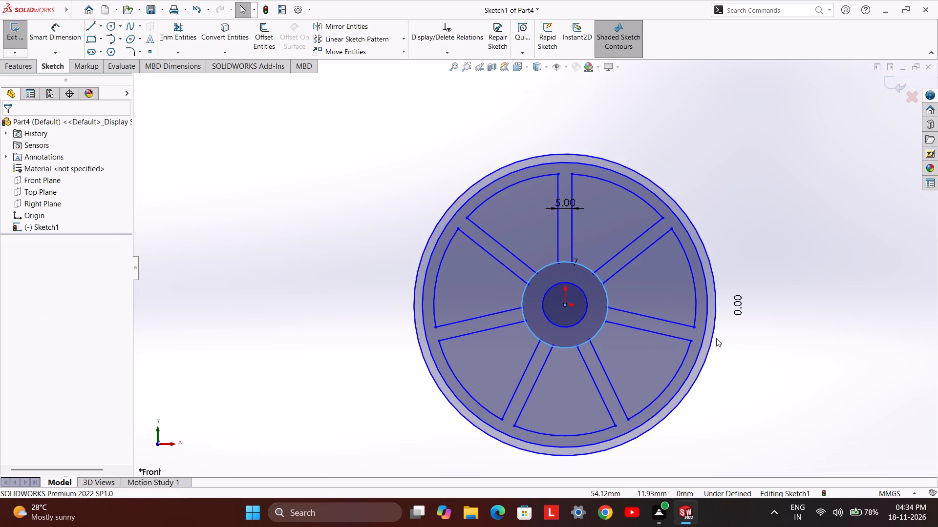
Trim to closest the short arcs of the new hub circle between the paired lines at all seven spokes' inner ends.
click(179, 34)
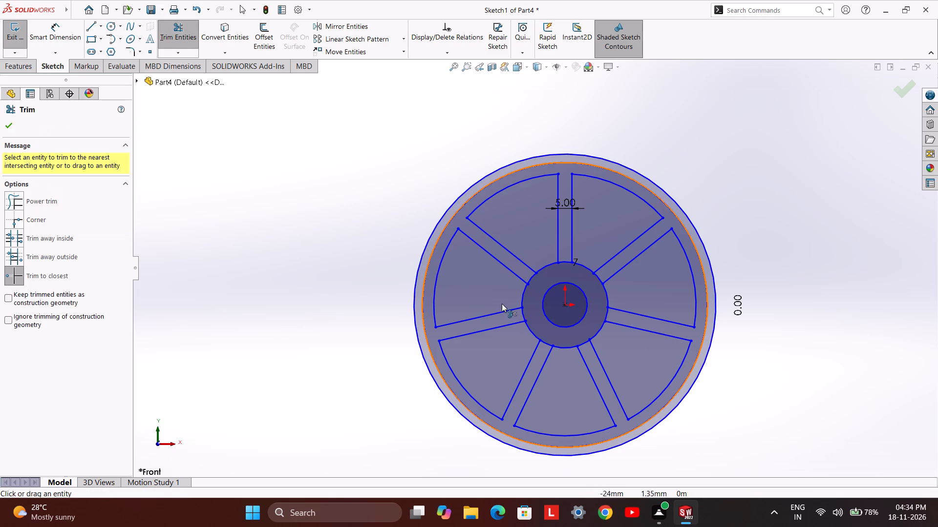
click(523, 314)
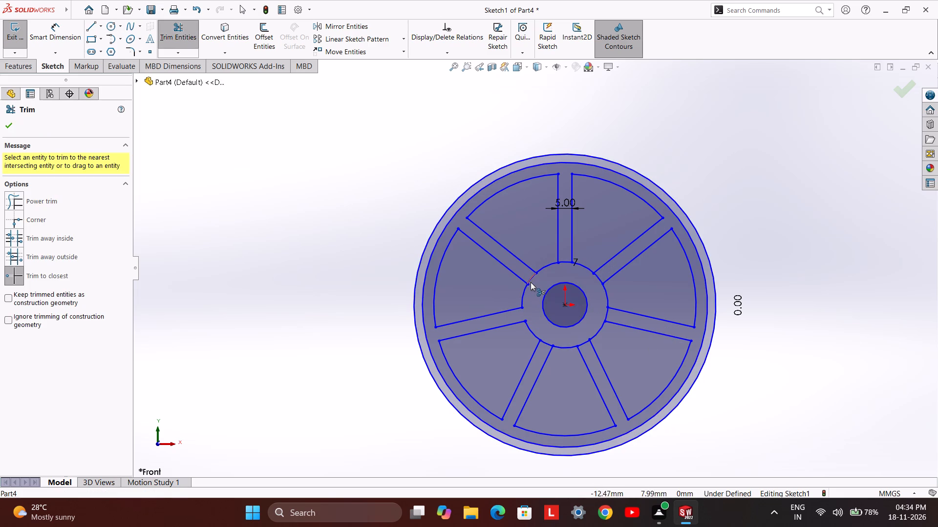
click(532, 279)
click(564, 261)
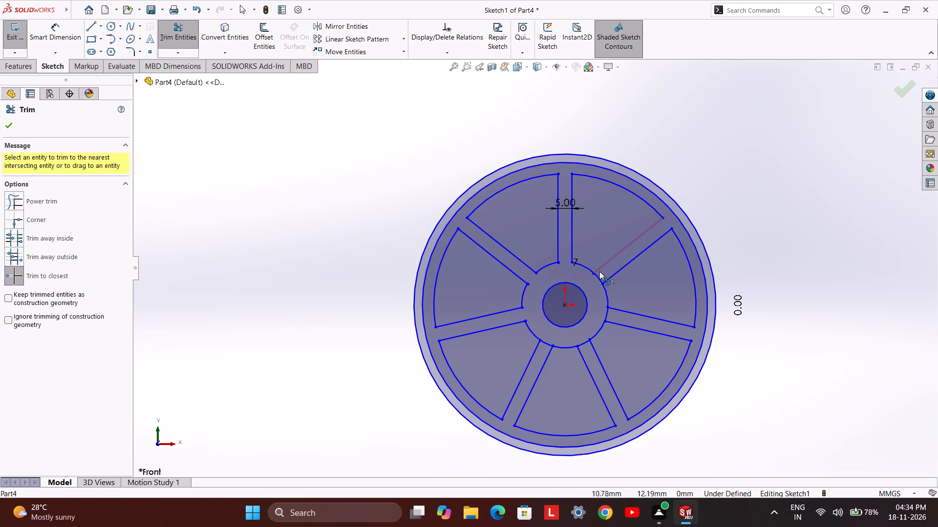
click(601, 280)
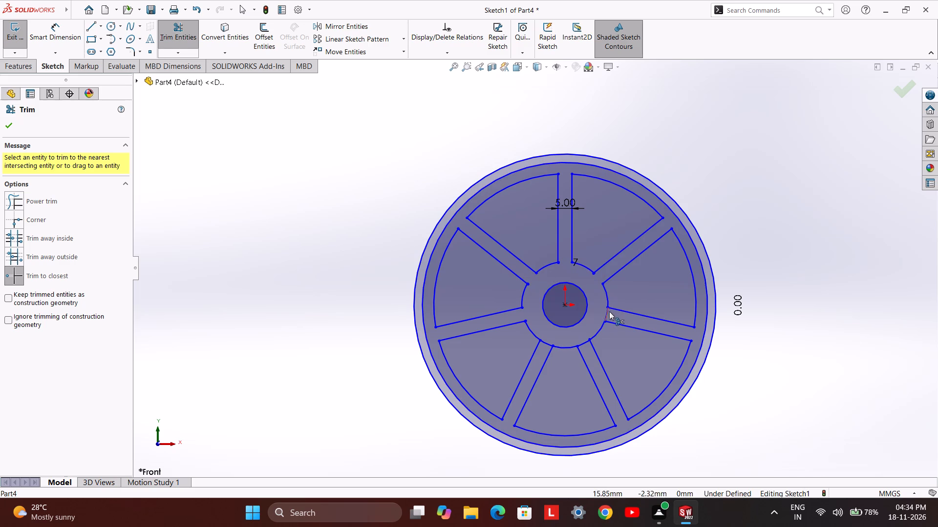
click(608, 312)
click(585, 343)
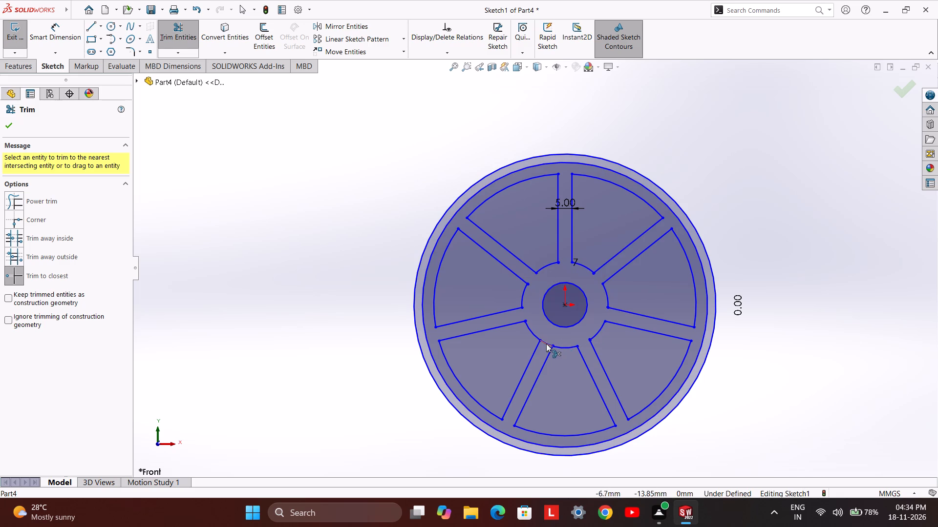
click(546, 344)
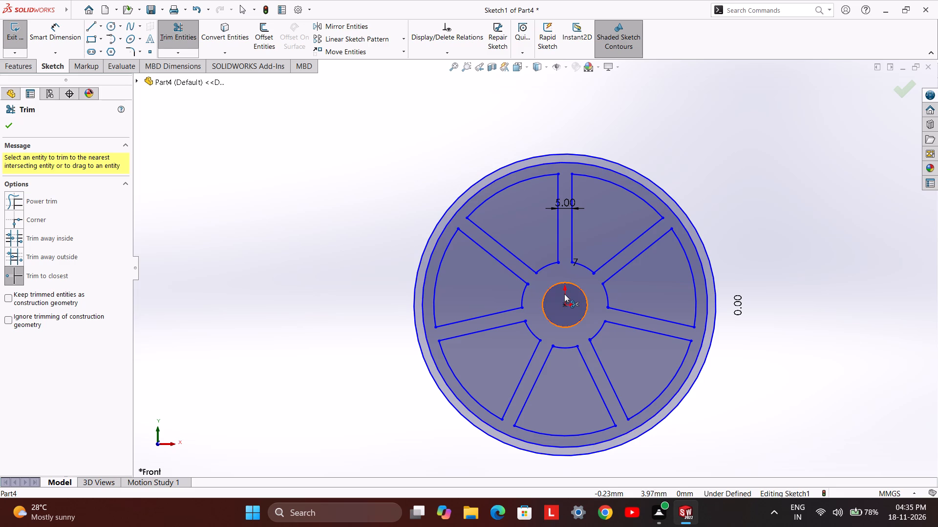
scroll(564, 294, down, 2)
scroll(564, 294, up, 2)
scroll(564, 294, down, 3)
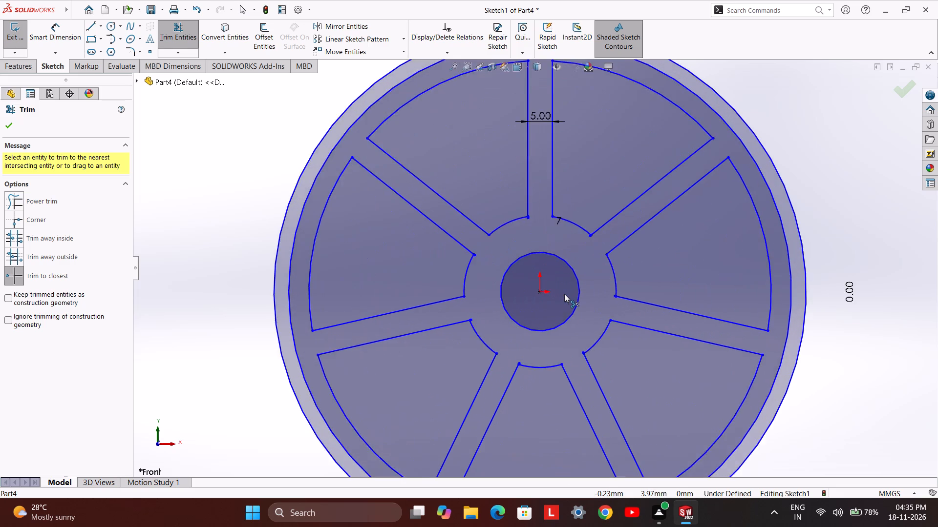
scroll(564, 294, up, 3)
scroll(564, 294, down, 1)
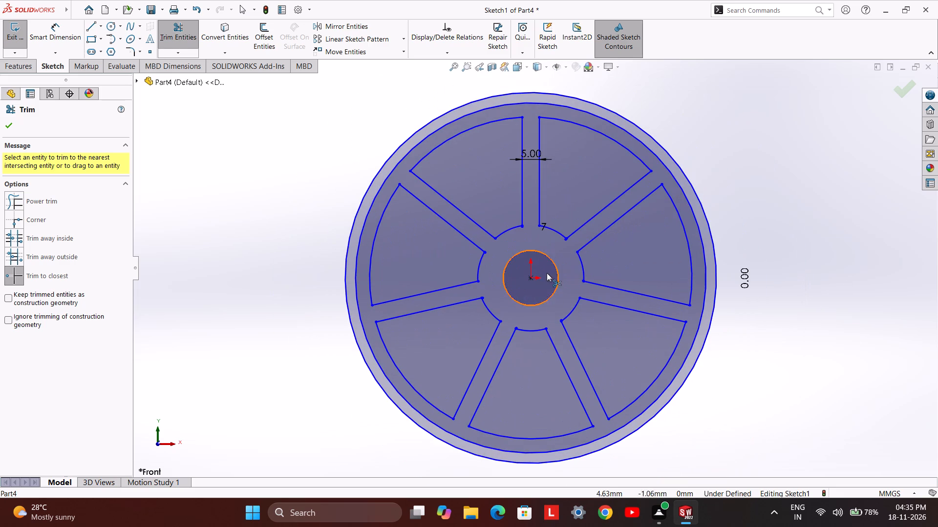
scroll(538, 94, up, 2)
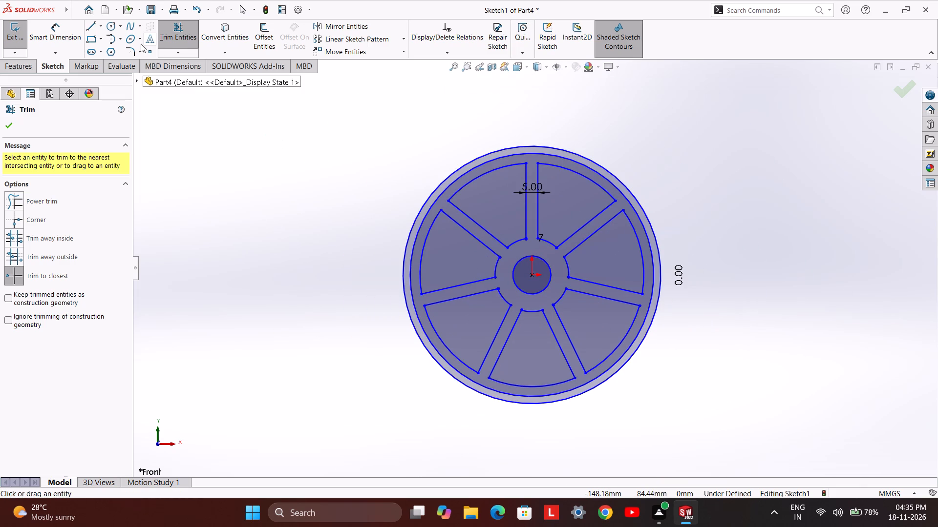
Sketch a trapezoidal tooth between the two outermost circles above the top spoke, with two tip lines about 2.5 mm each and slanted sides.
scroll(526, 147, down, 1)
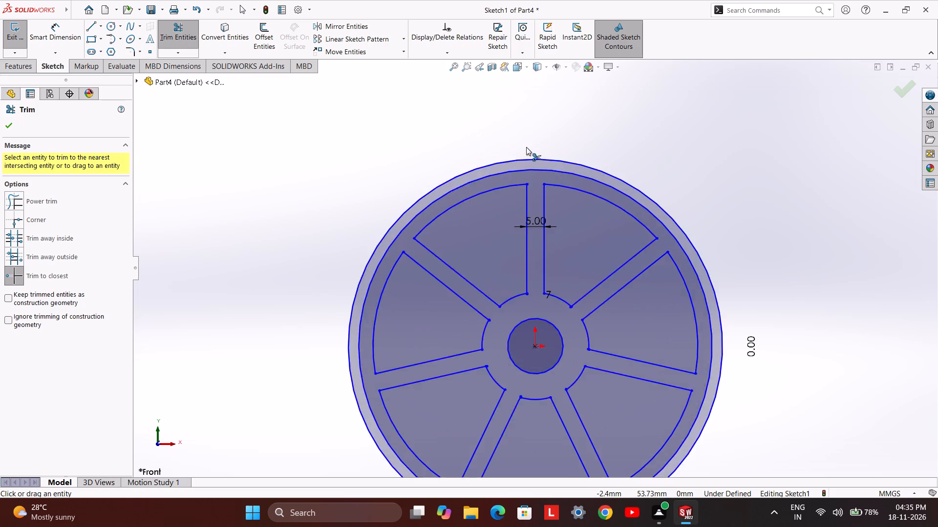
scroll(526, 147, down, 3)
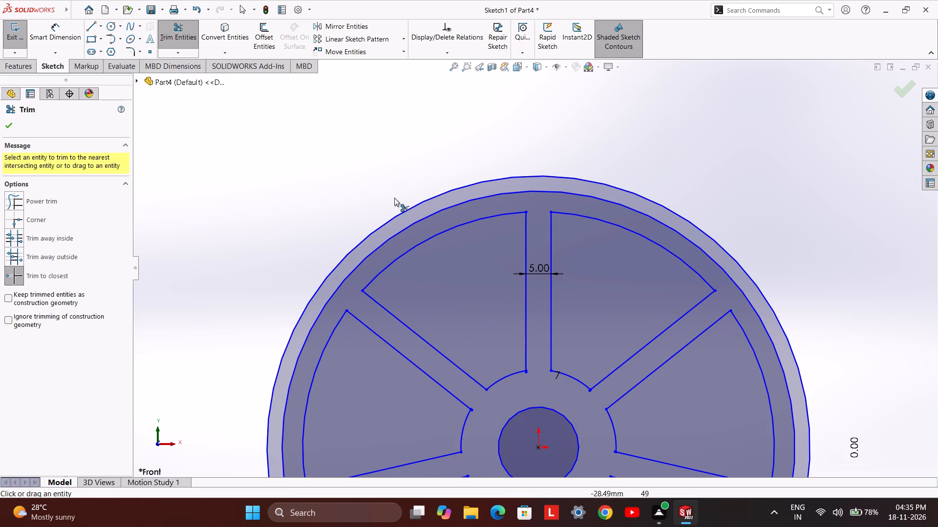
click(92, 25)
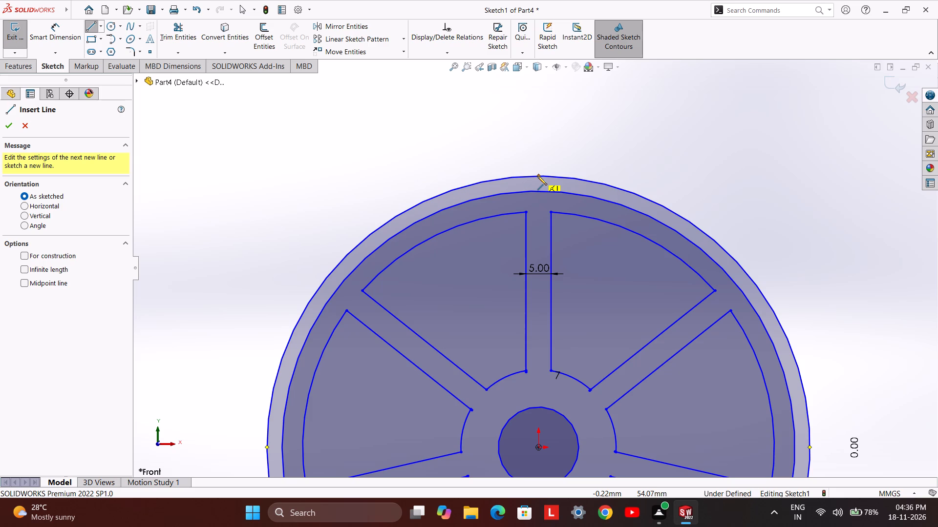
click(537, 176)
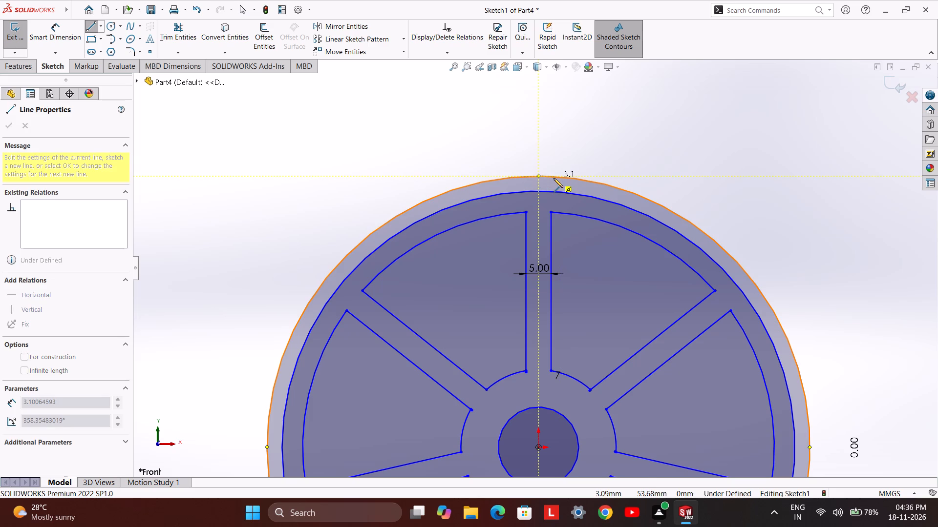
click(554, 178)
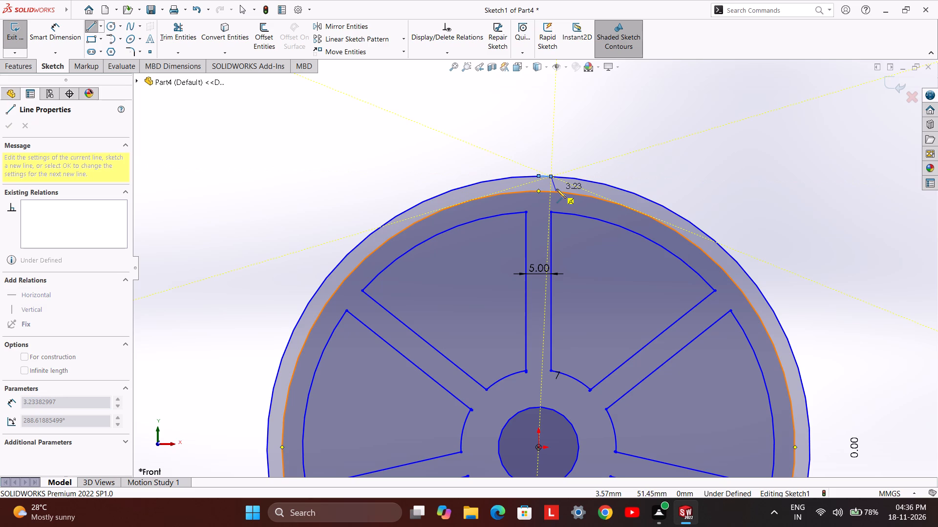
click(556, 189)
double_click(548, 208)
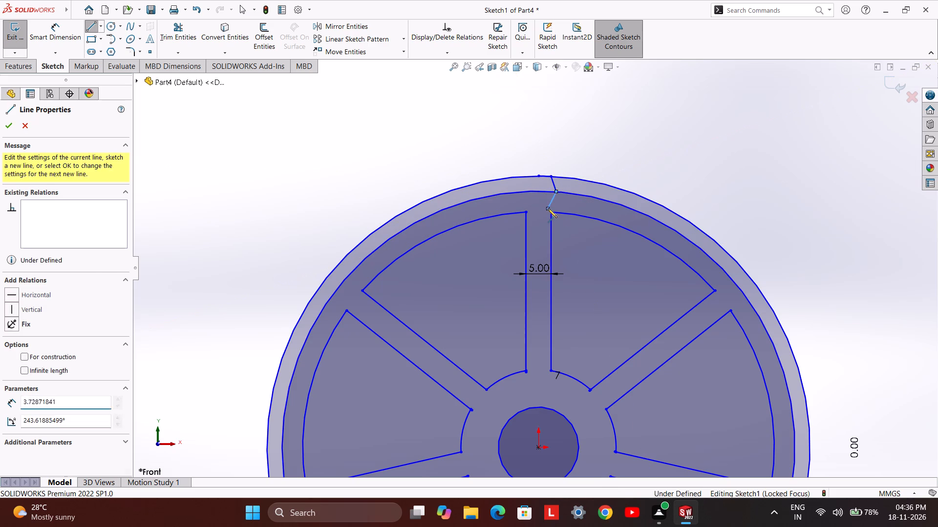
click(539, 175)
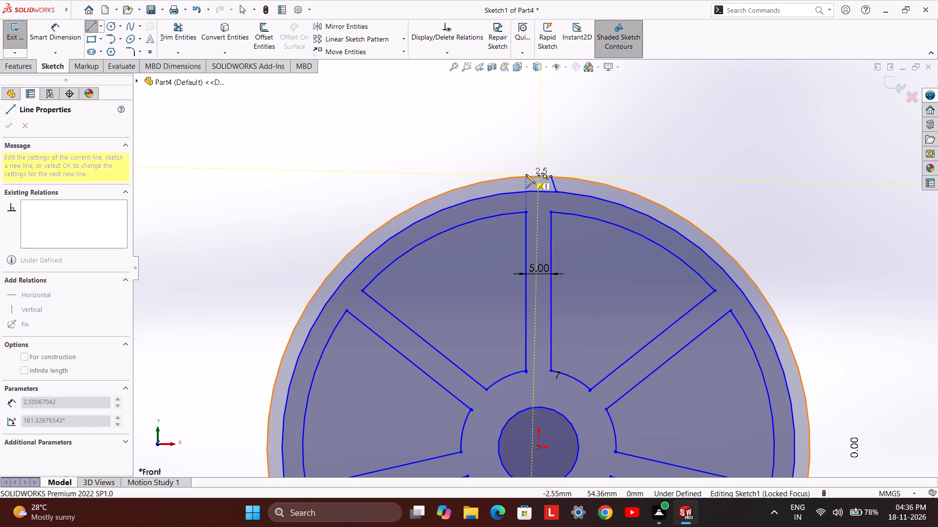
click(525, 174)
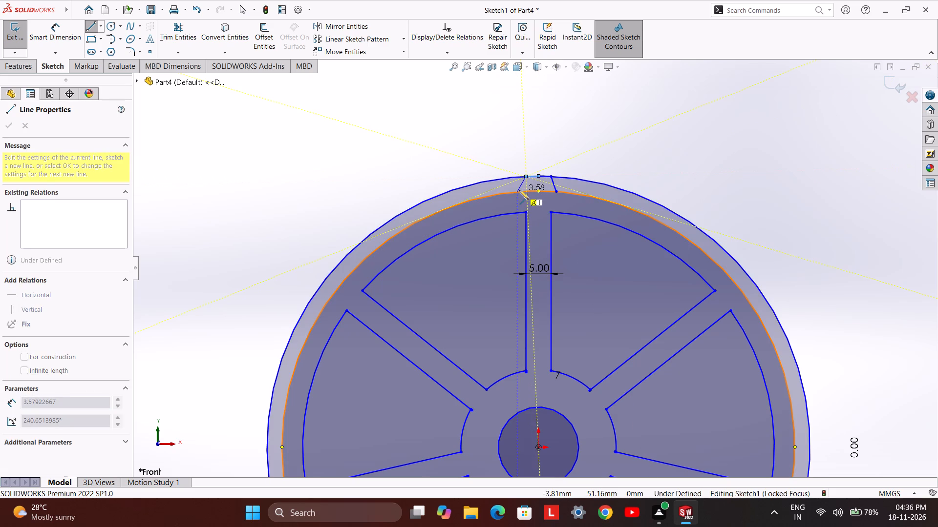
click(519, 190)
double_click(516, 202)
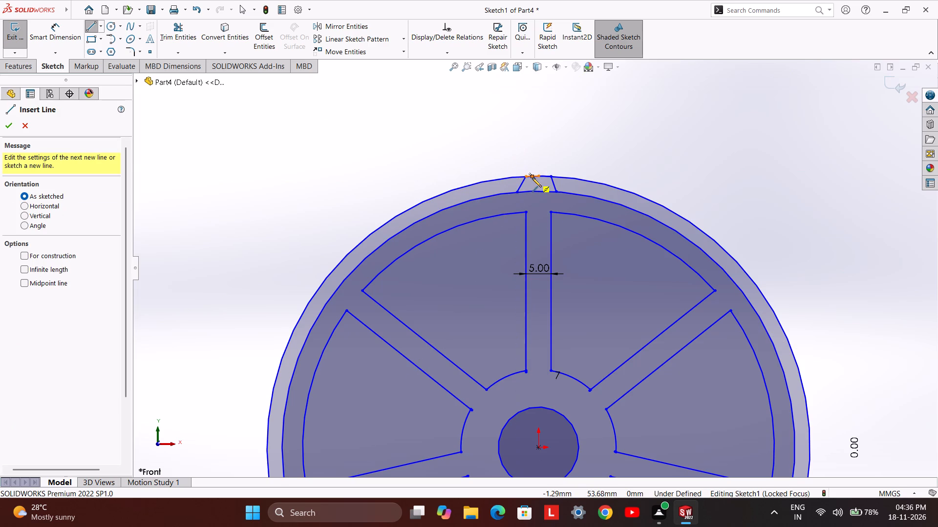
click(90, 30)
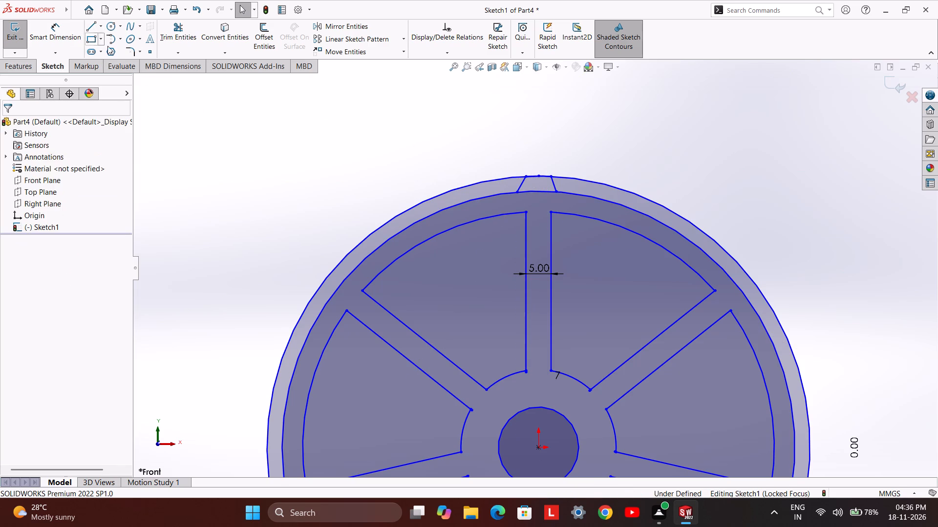
Dimension the left tip line of the trapezoidal tooth to 2 mm.
click(531, 176)
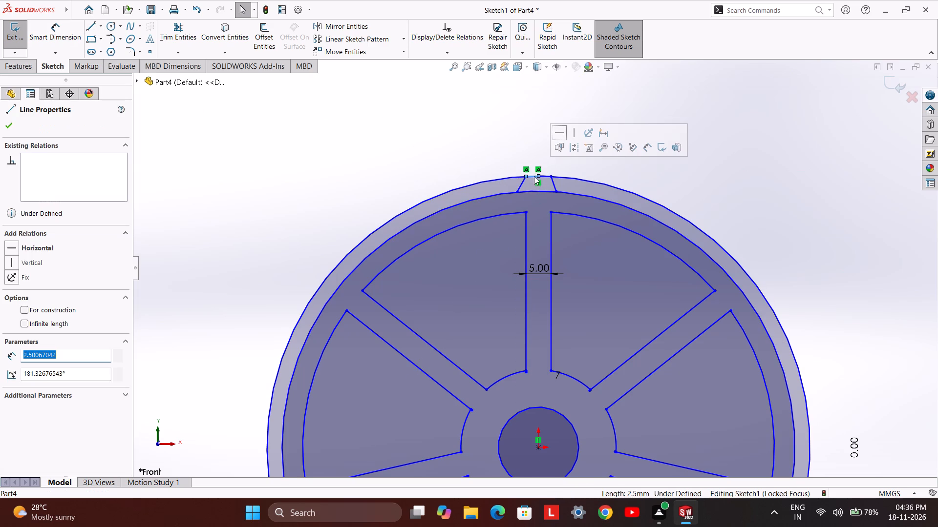
click(500, 135)
click(83, 28)
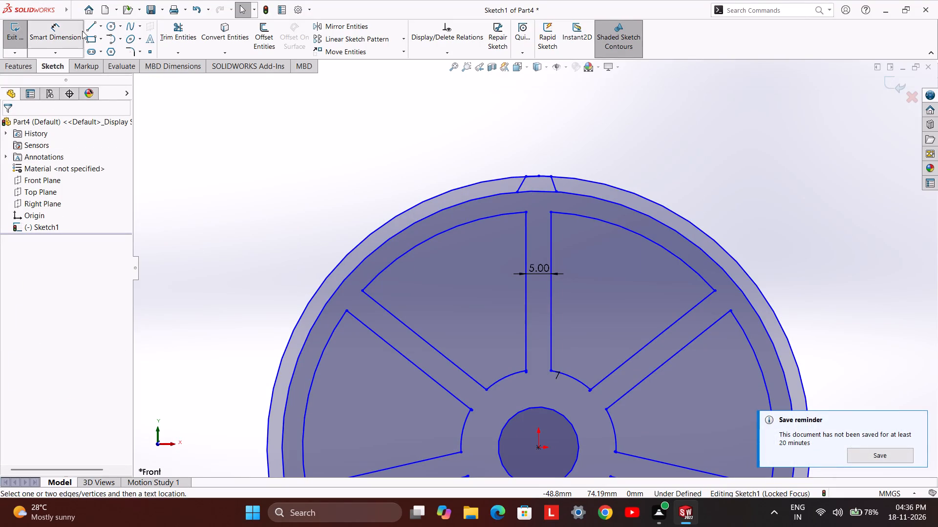
scroll(520, 169, down, 4)
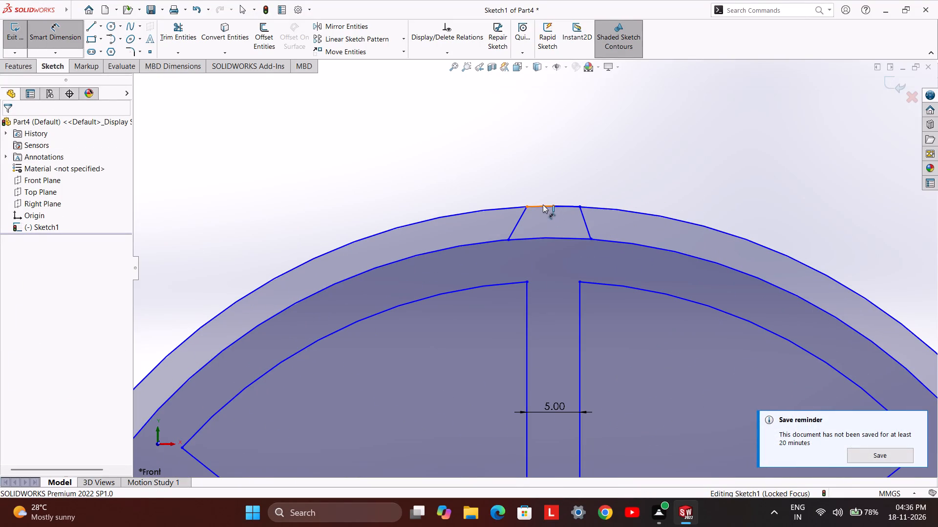
click(543, 205)
click(542, 195)
key(1)
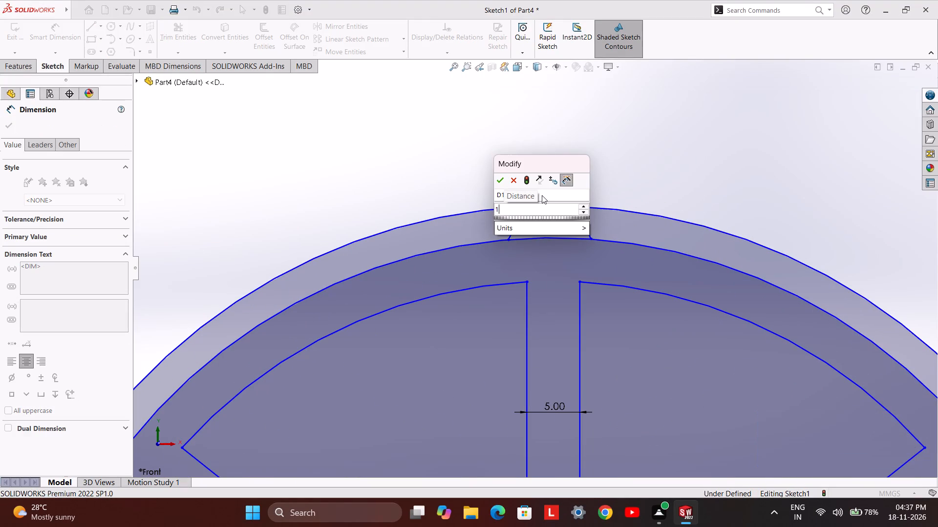
key(BackSpace)
key(2)
key(Return)
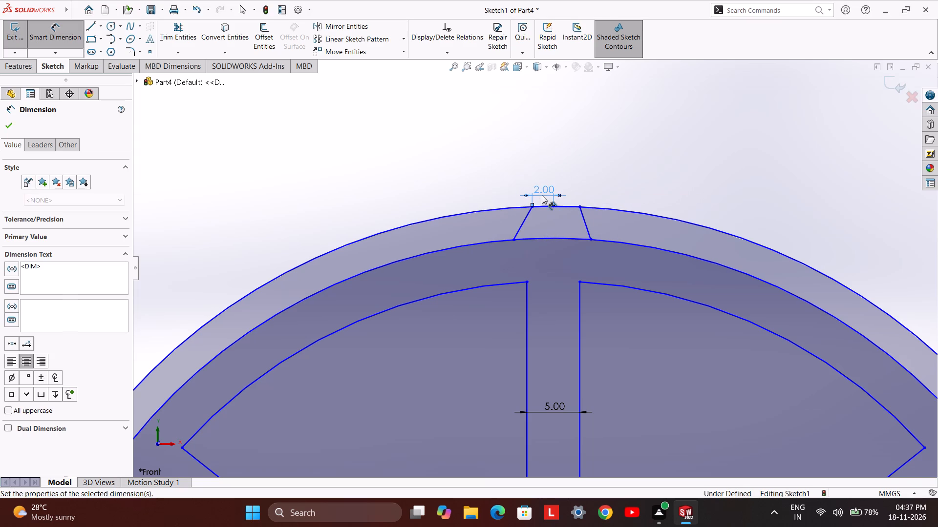
Dimension the right tip line of the trapezoidal tooth to 2 mm.
click(559, 208)
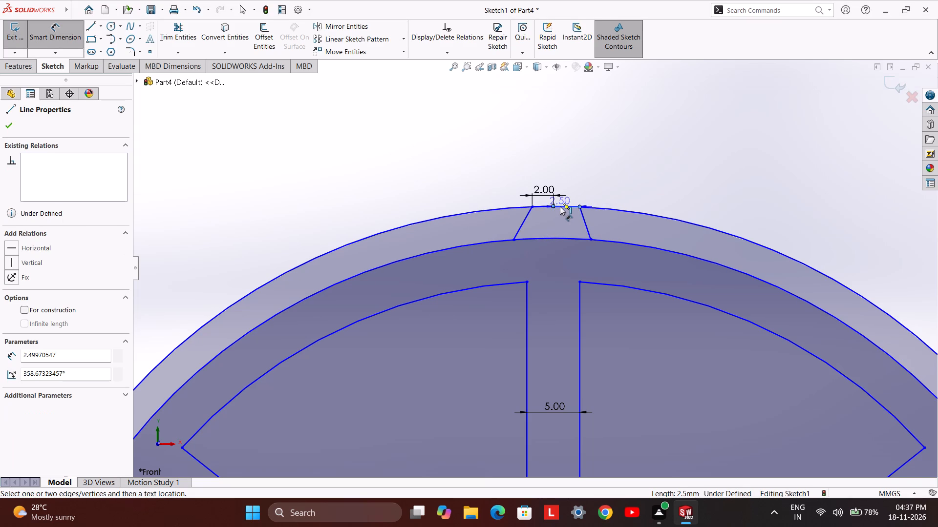
click(565, 199)
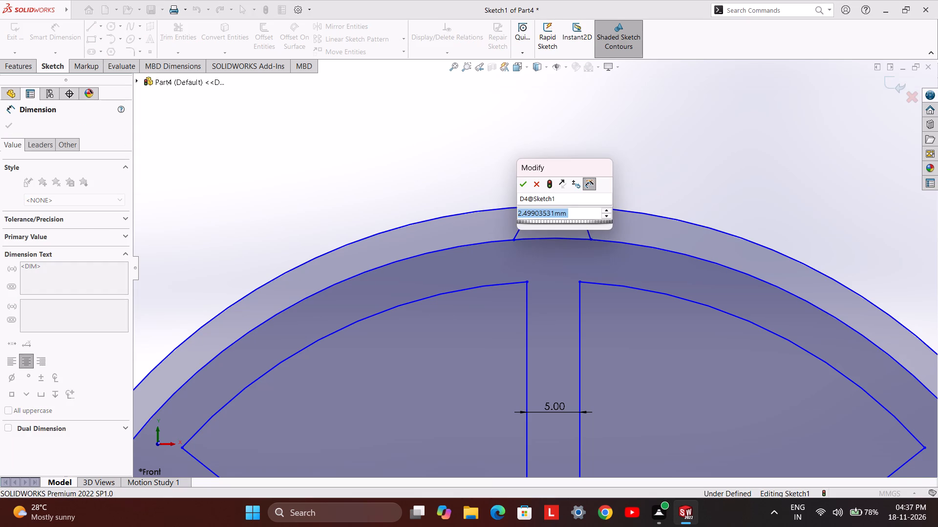
key(2)
key(Return)
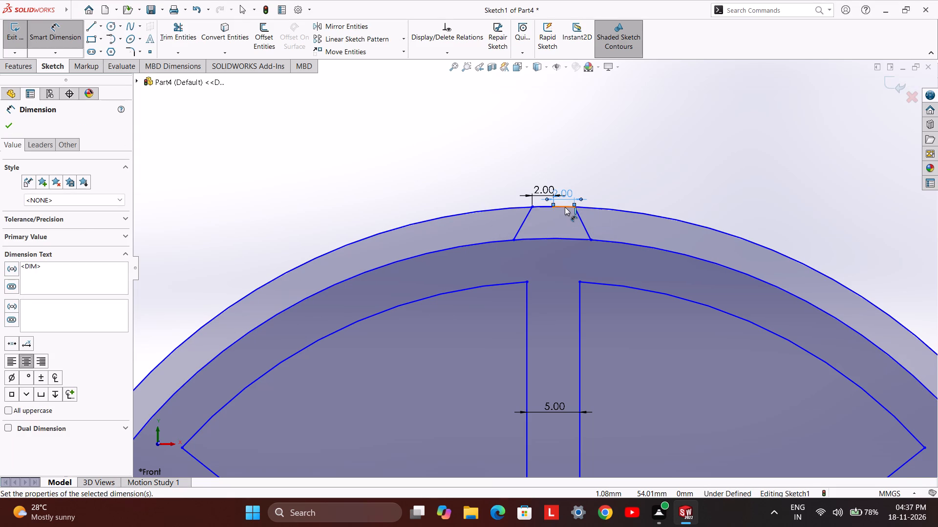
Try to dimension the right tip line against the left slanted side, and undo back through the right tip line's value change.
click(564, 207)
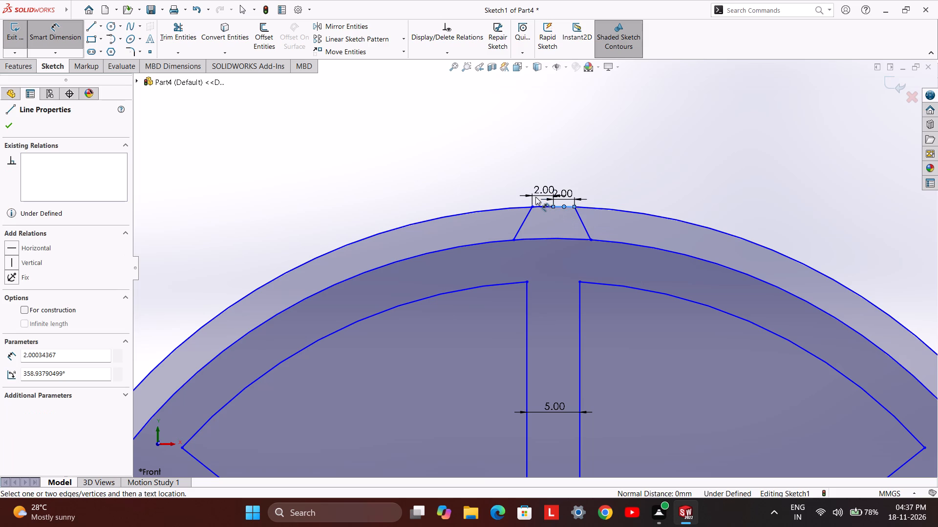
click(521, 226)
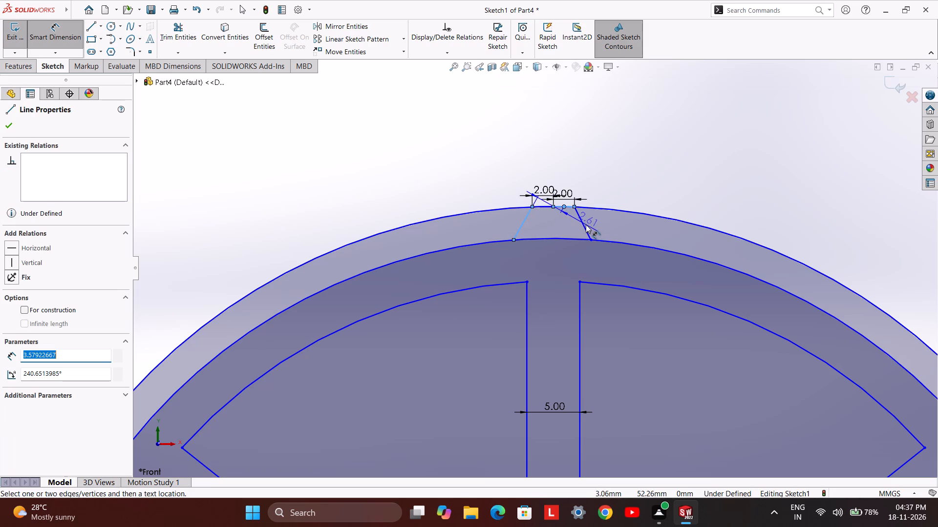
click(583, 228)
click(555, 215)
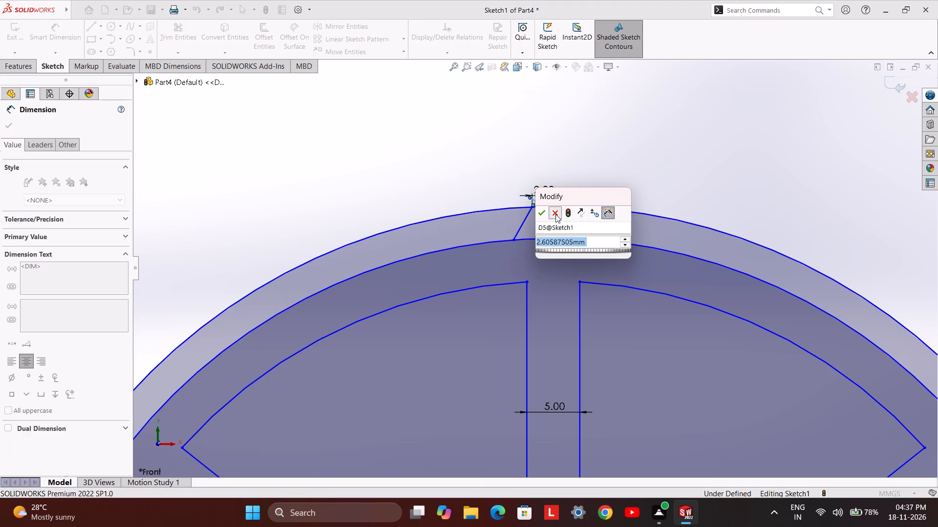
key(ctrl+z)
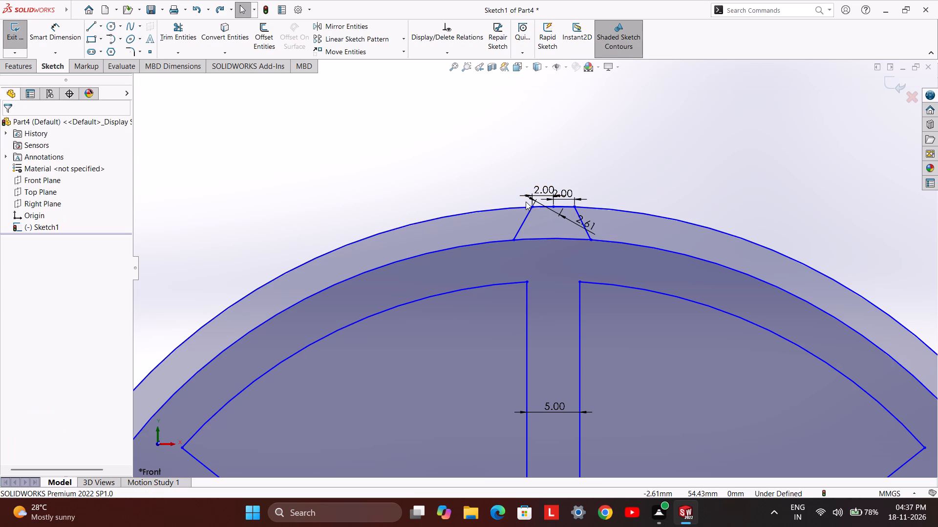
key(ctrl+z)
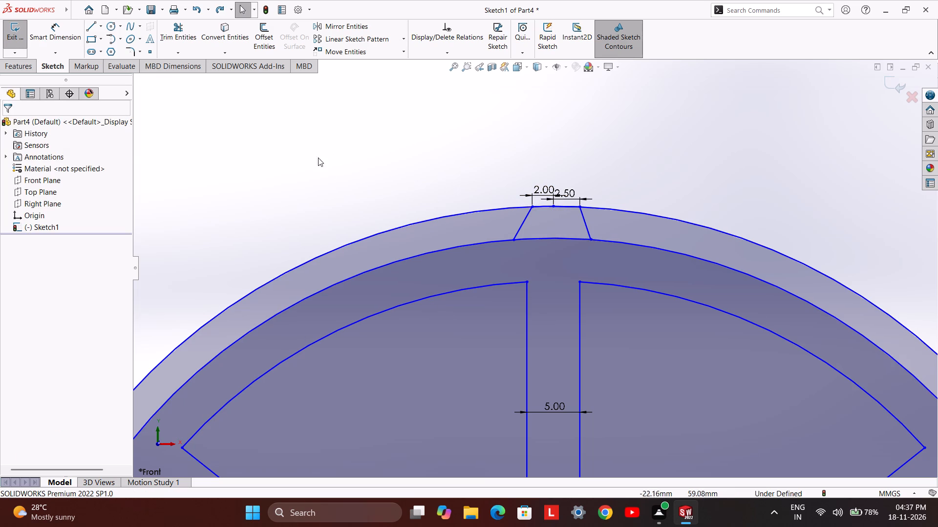
Set the right tip line's dimension to 2 mm.
click(576, 195)
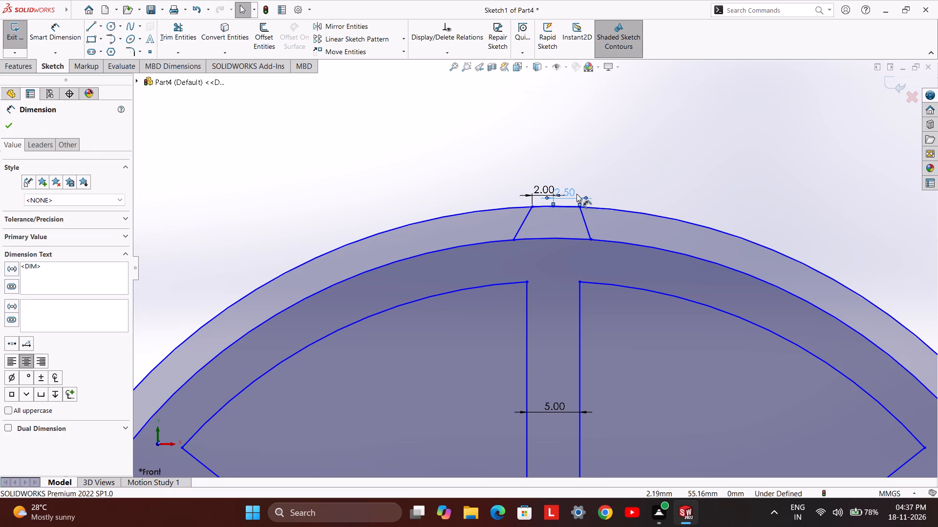
double_click(576, 194)
key(2)
key(Return)
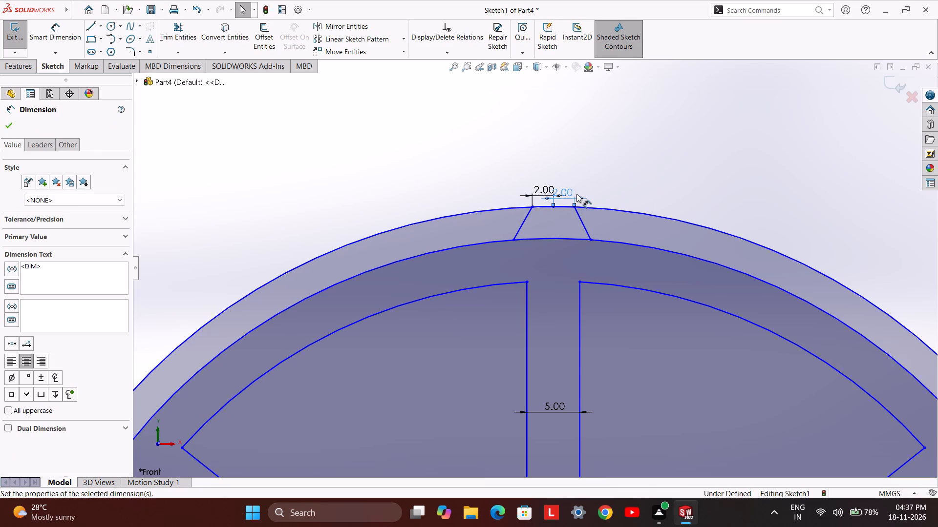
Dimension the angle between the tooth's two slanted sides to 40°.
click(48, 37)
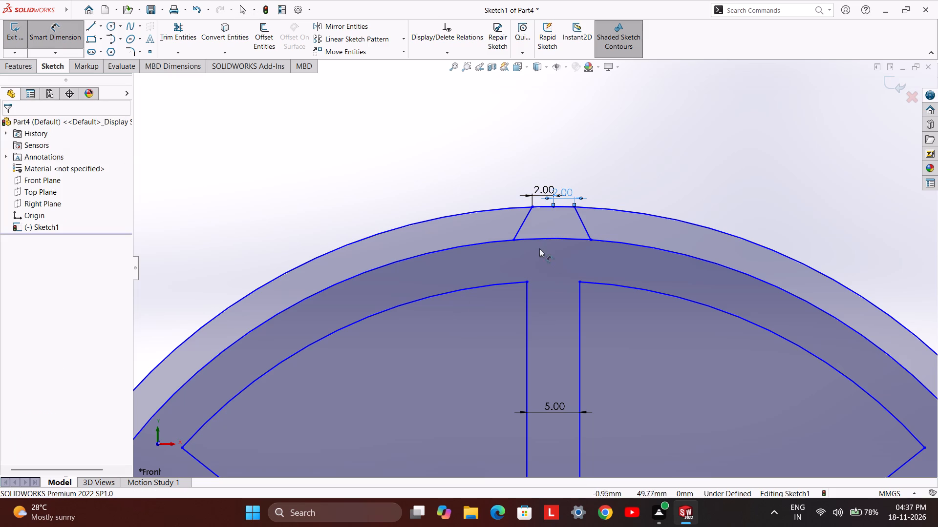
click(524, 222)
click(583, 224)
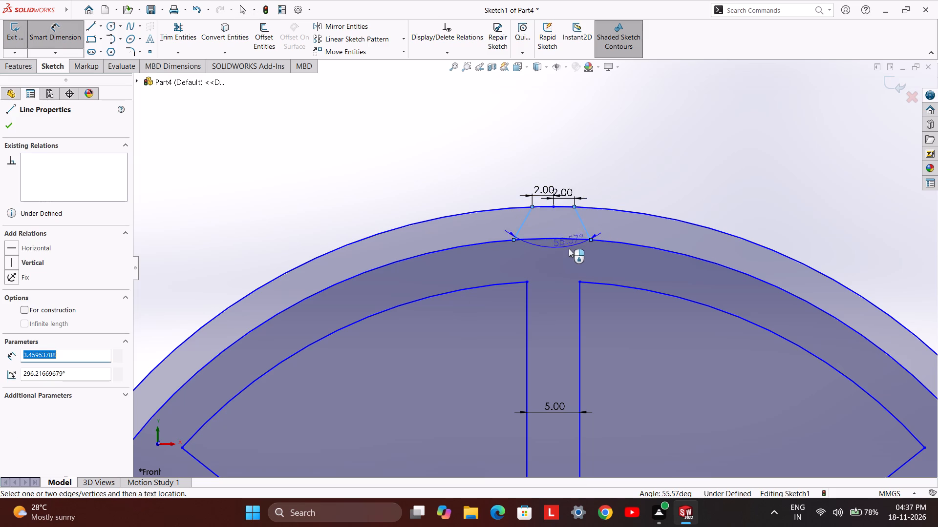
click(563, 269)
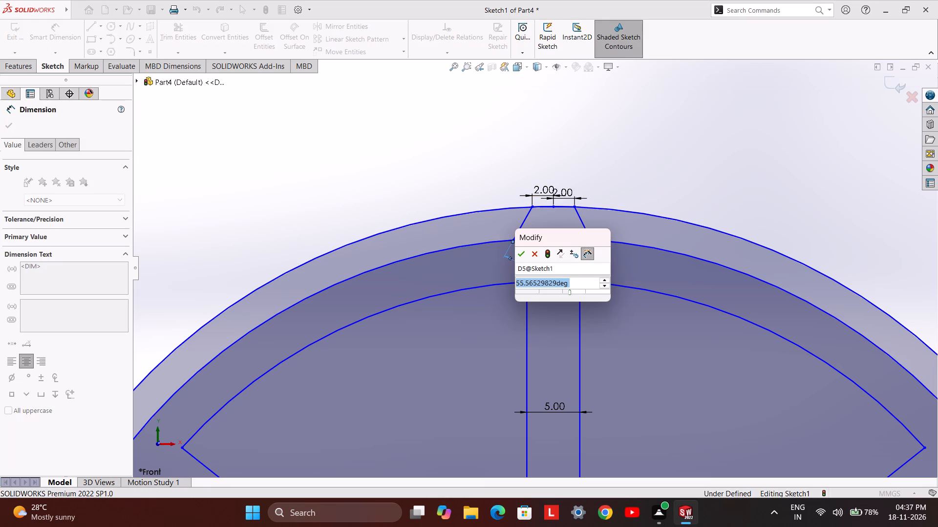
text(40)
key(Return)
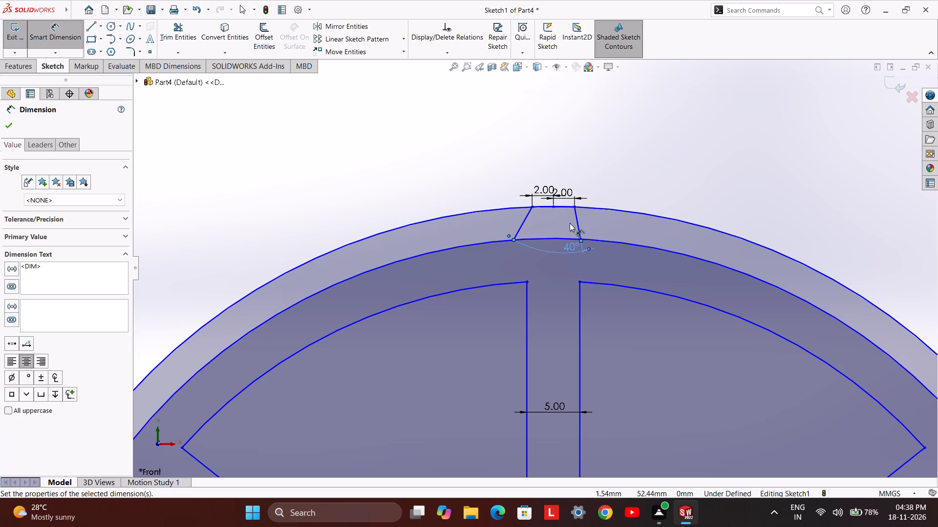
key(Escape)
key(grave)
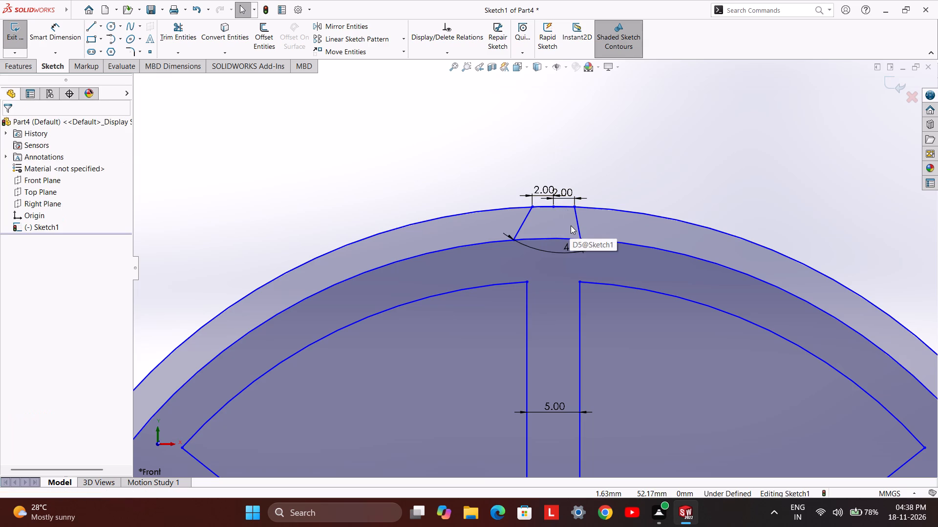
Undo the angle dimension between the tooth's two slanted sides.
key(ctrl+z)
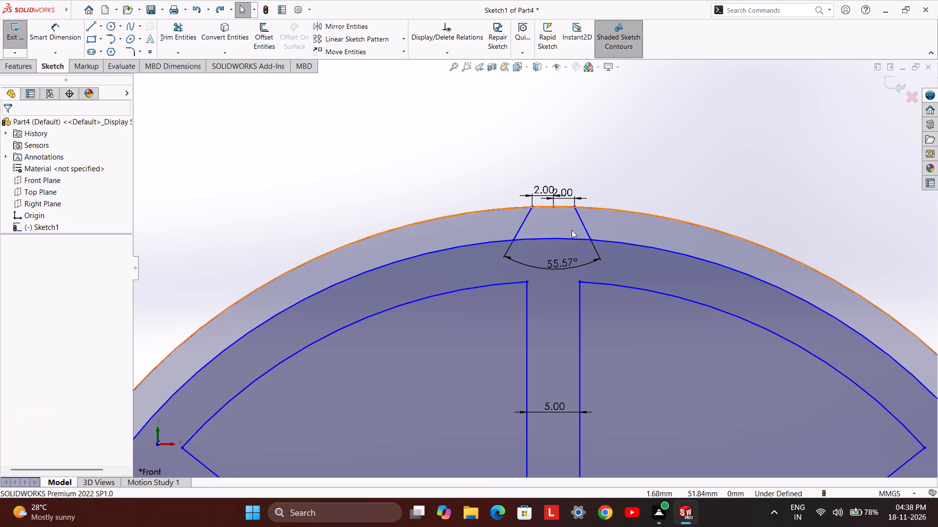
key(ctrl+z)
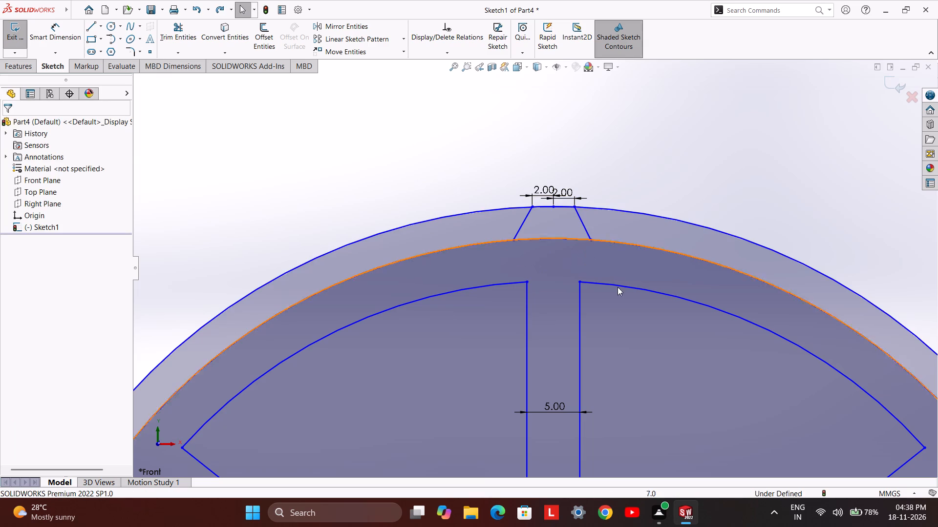
Sketch a vertical centerline about 20 mm long through the tooth's middle, from above the rim down into the top spoke.
click(99, 28)
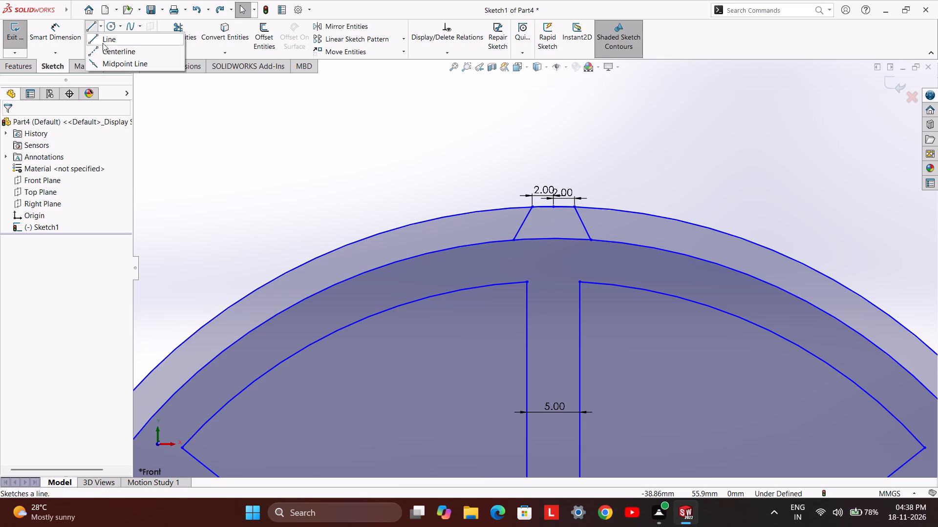
click(104, 47)
click(554, 141)
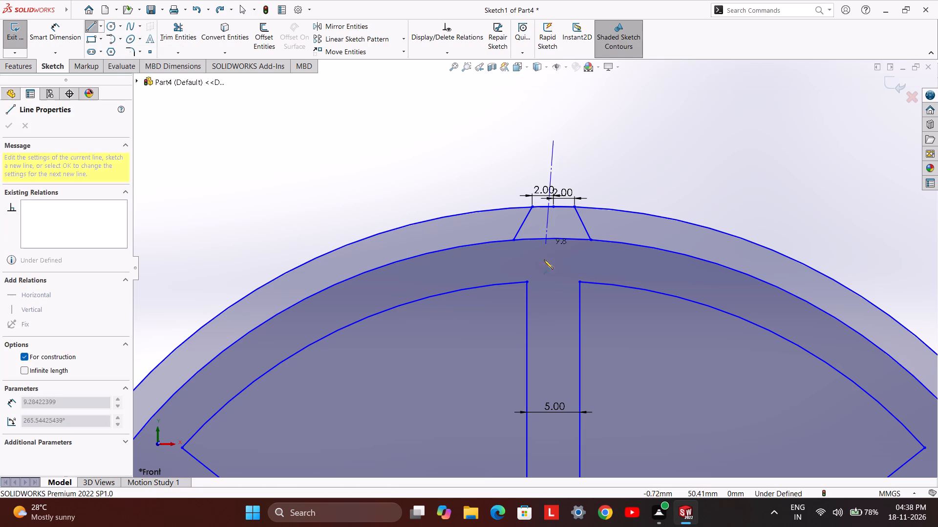
click(552, 352)
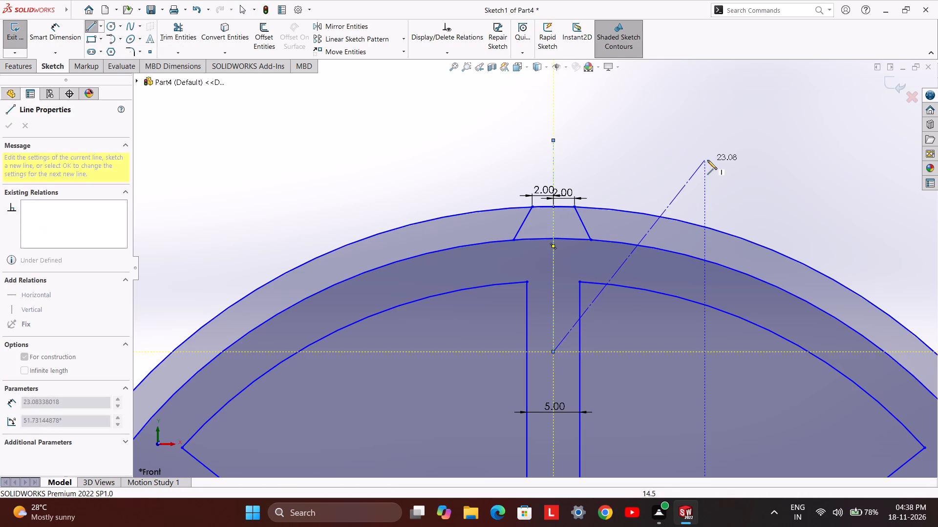
key(Escape)
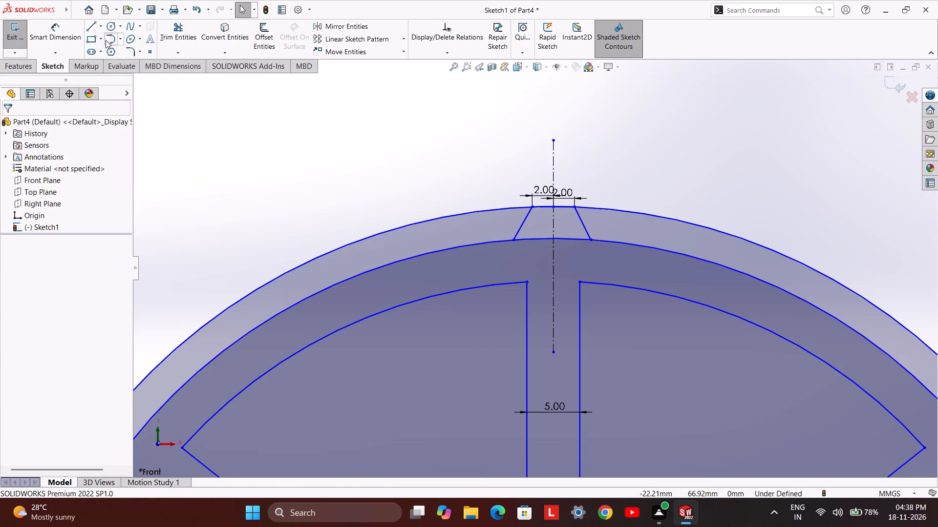
Dimension the angle between the tooth's left slanted side and the vertical centerline to 20°.
click(70, 36)
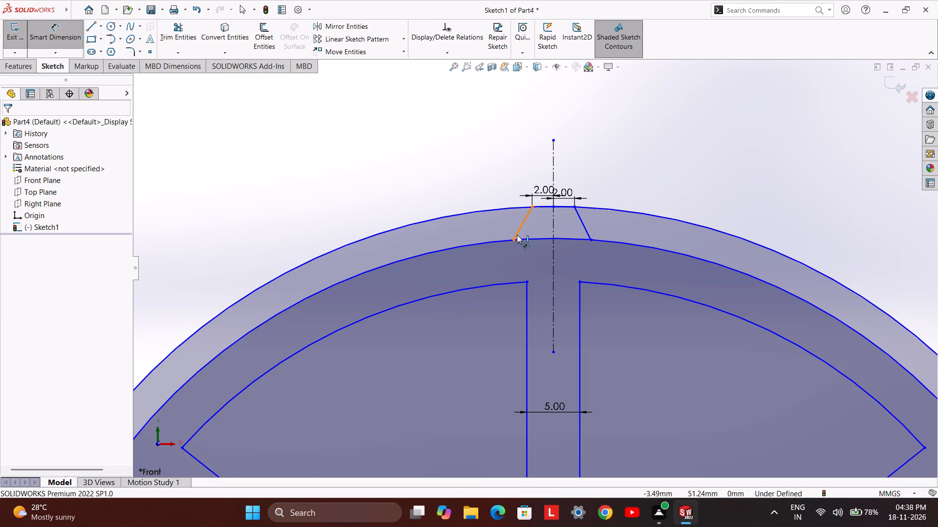
click(517, 232)
click(551, 254)
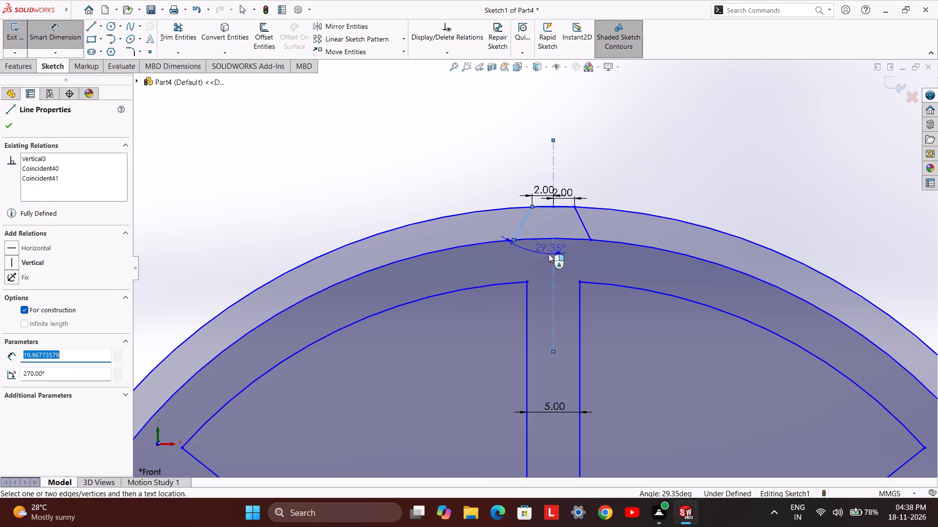
click(539, 264)
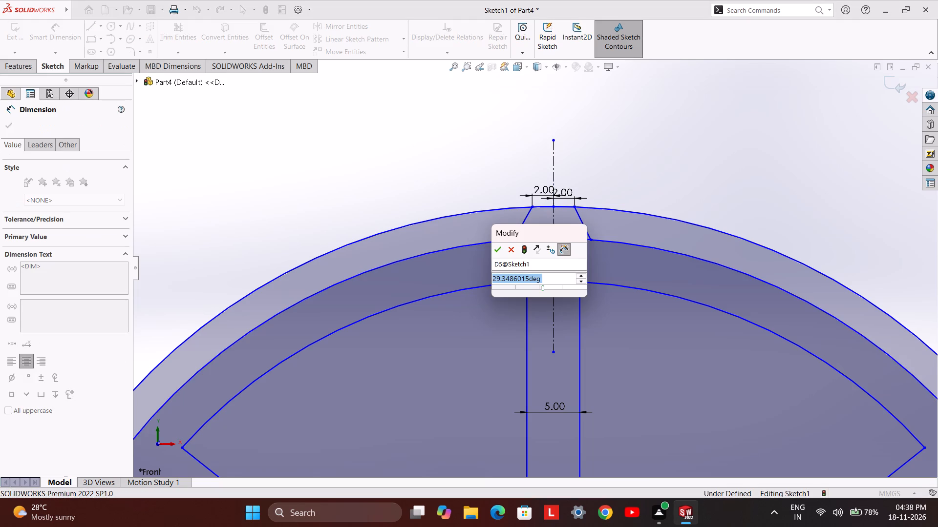
text(20)
key(Return)
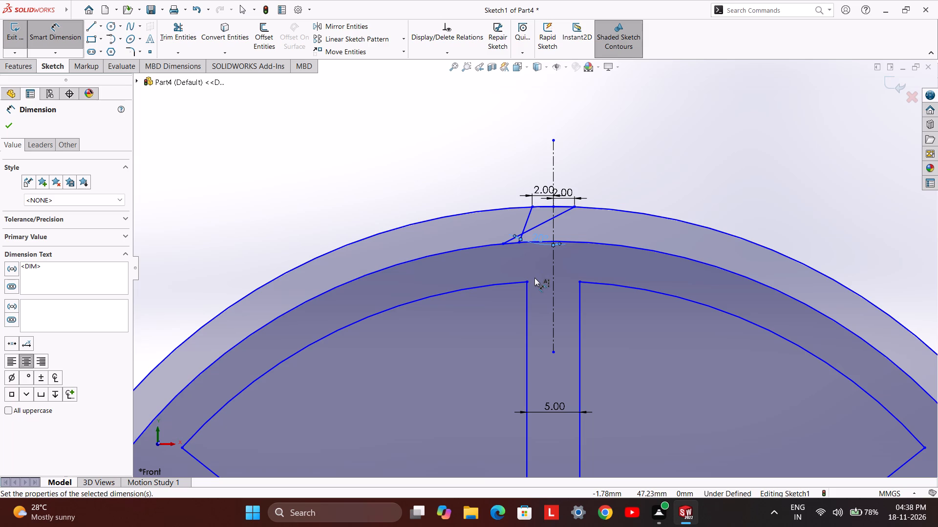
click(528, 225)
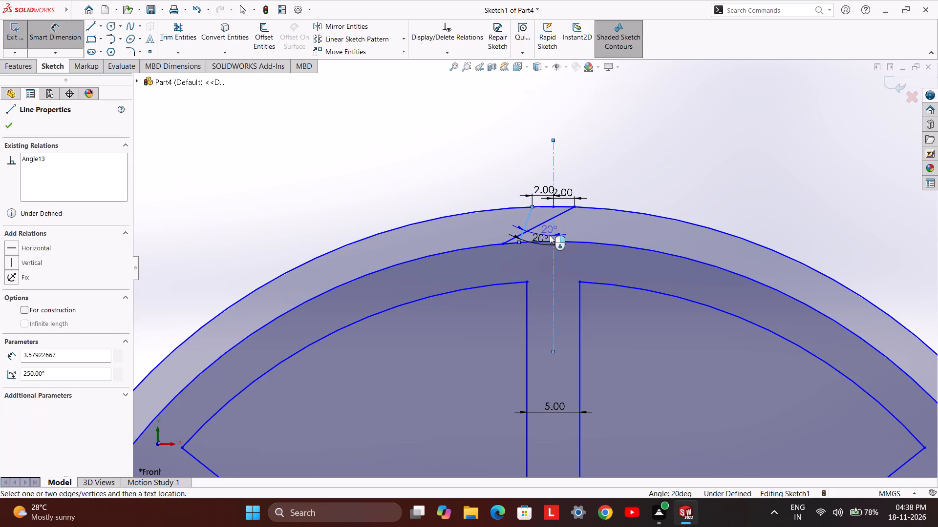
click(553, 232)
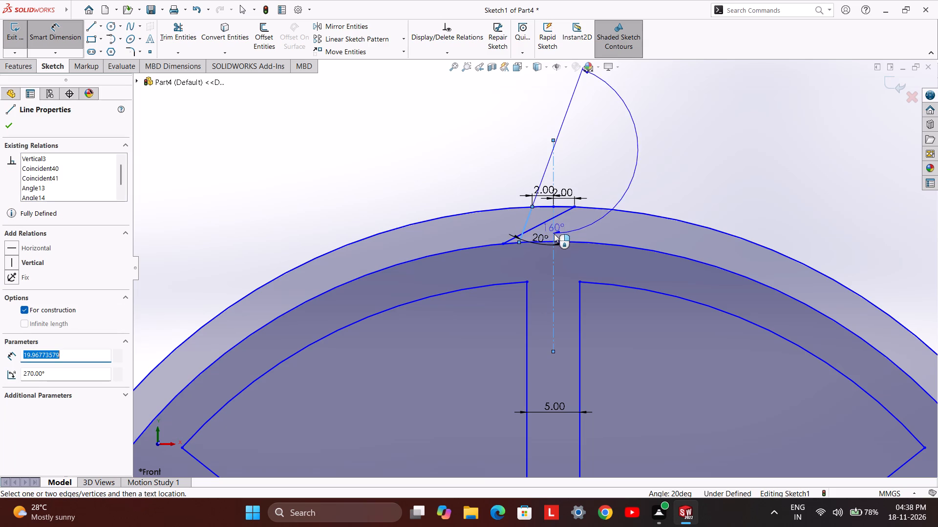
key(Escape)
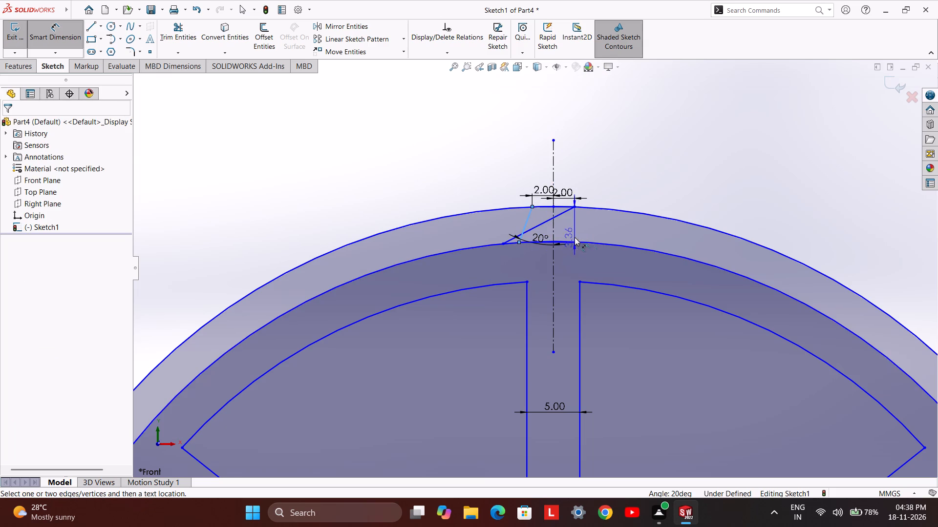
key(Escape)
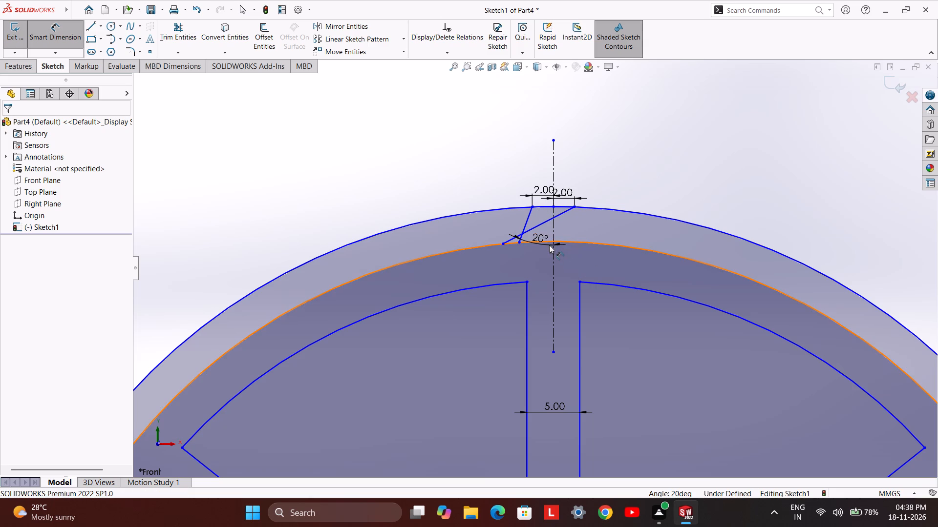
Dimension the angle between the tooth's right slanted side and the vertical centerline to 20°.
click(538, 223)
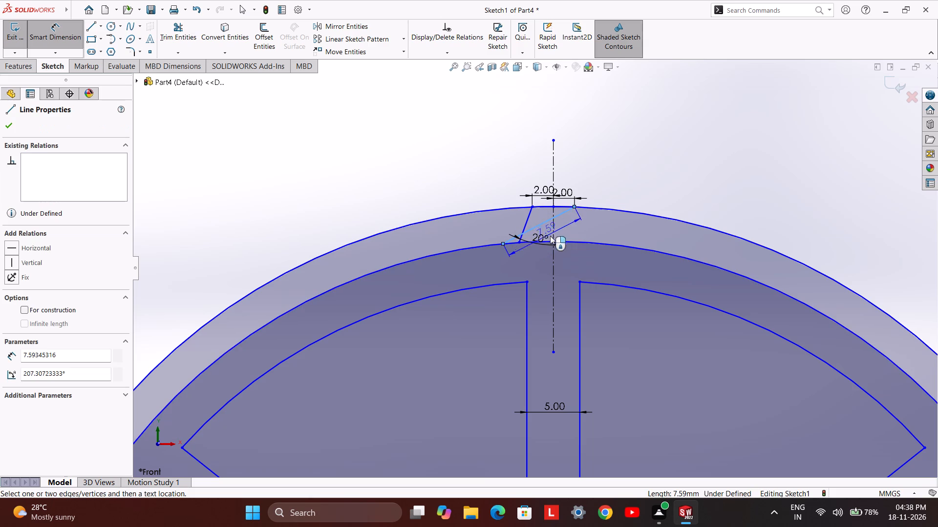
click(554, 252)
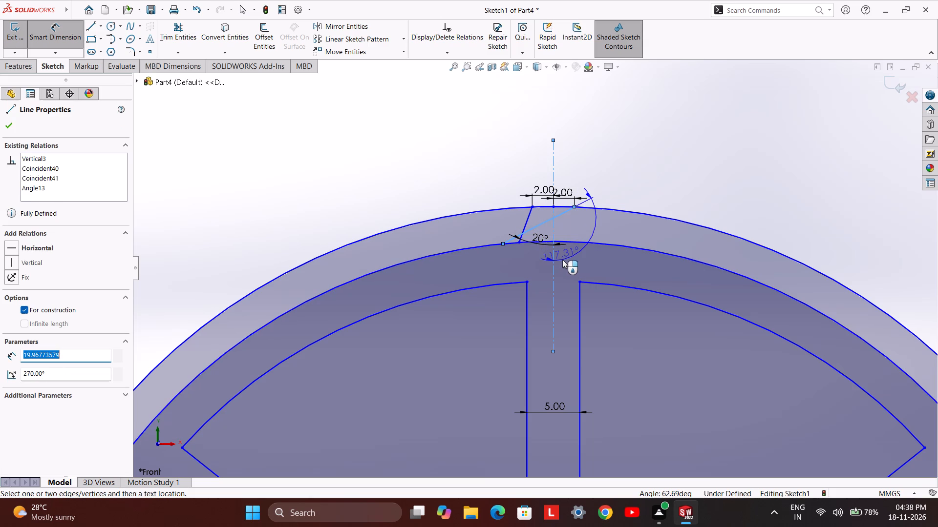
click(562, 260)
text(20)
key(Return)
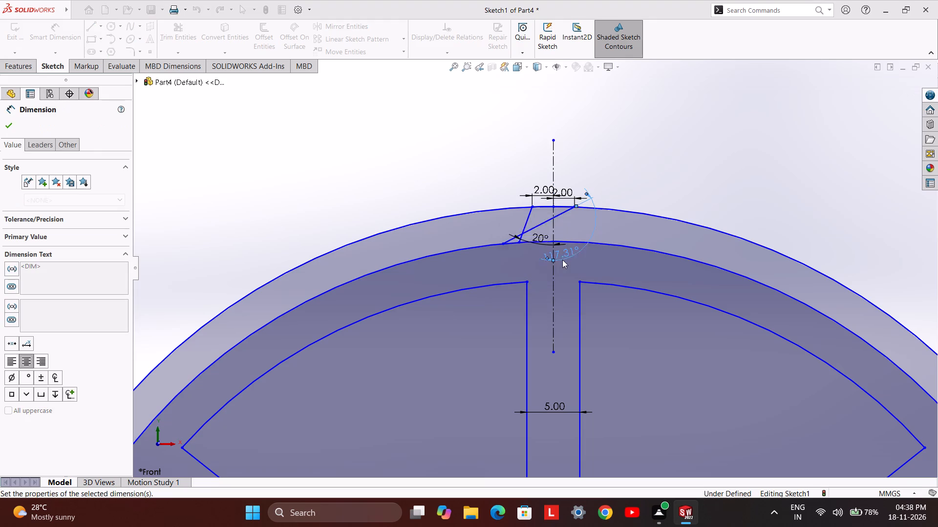
Undo the right slanted side's angle dimension and the 20° value set on the left slanted side's angle.
scroll(563, 260, down, 1)
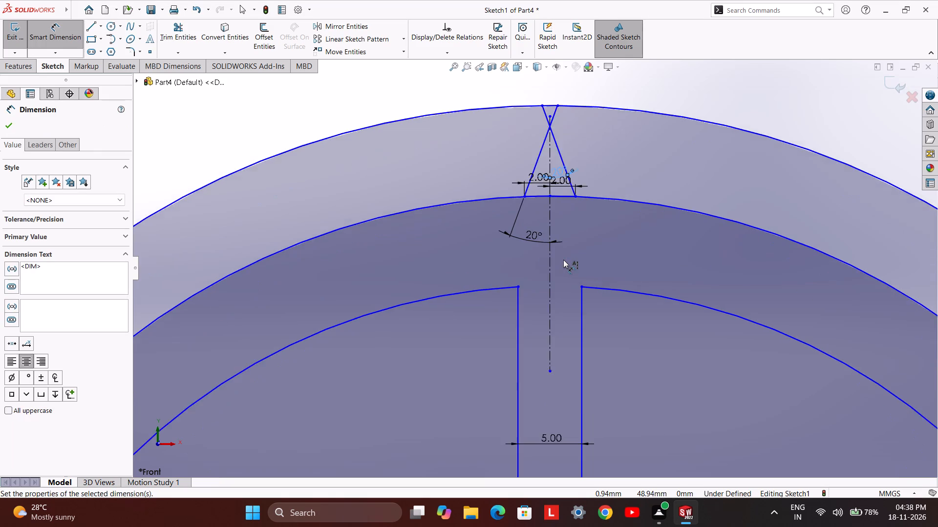
scroll(563, 260, down, 1)
scroll(563, 260, up, 10)
scroll(563, 260, down, 2)
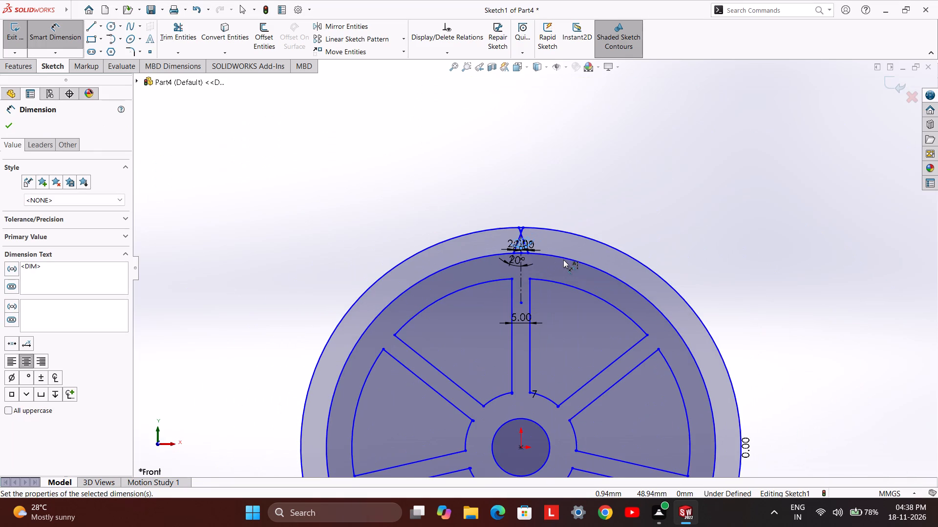
scroll(563, 260, down, 3)
scroll(533, 233, down, 7)
key(ctrl+z)
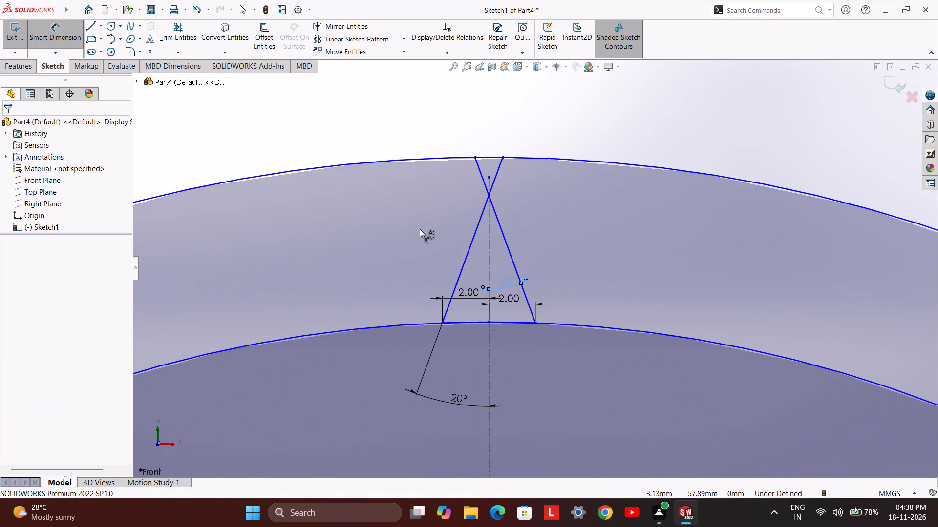
key(ctrl+z)
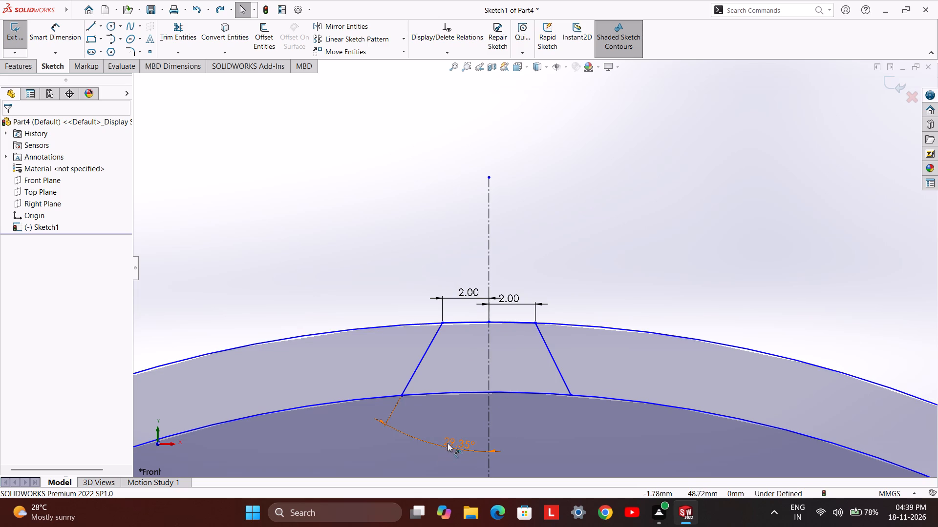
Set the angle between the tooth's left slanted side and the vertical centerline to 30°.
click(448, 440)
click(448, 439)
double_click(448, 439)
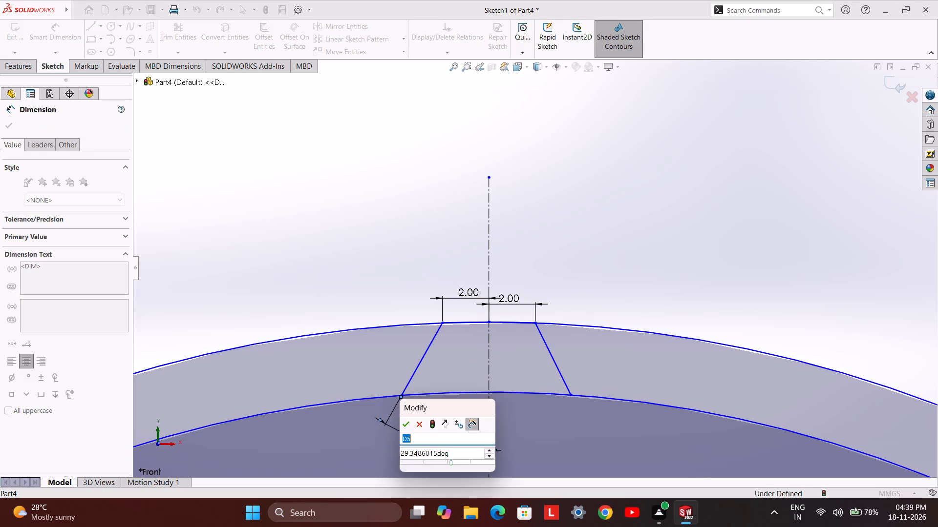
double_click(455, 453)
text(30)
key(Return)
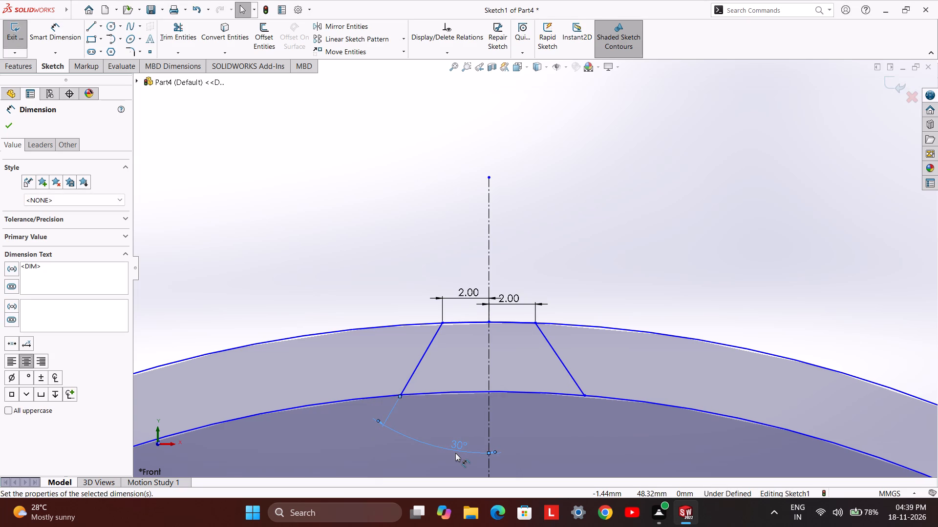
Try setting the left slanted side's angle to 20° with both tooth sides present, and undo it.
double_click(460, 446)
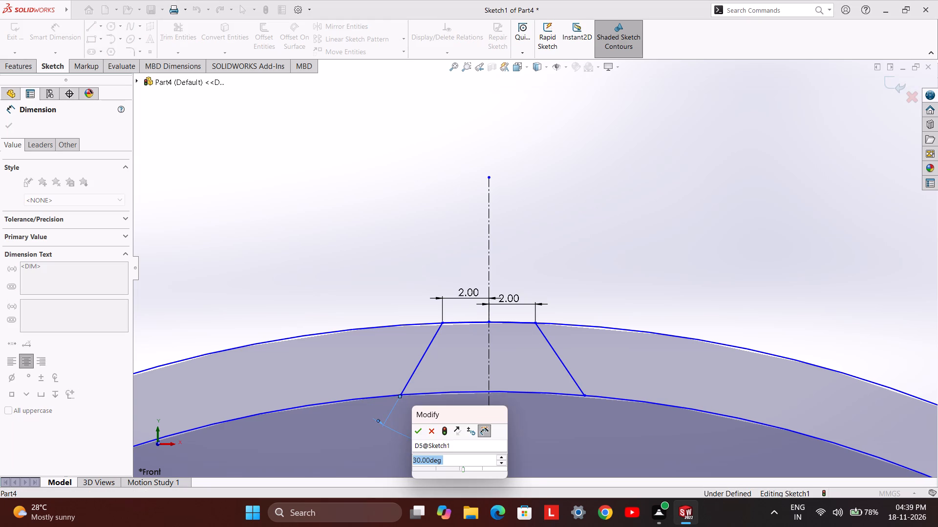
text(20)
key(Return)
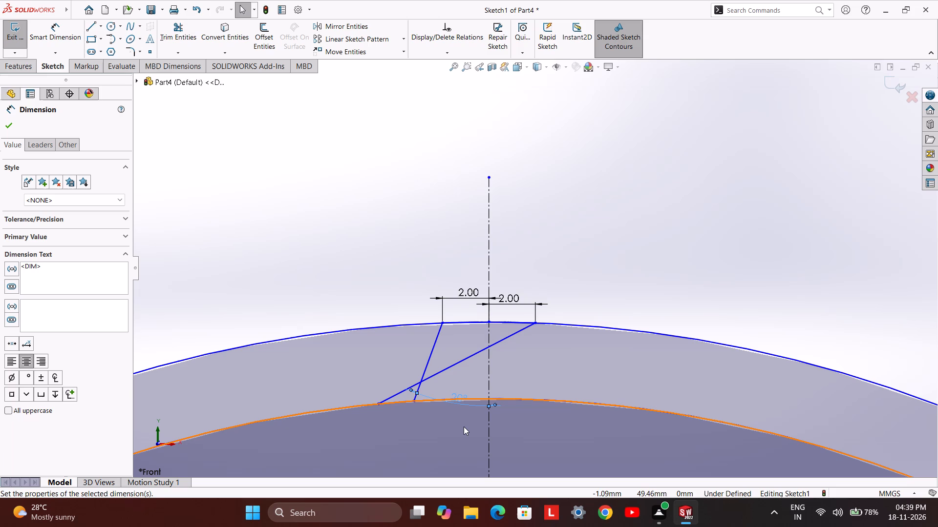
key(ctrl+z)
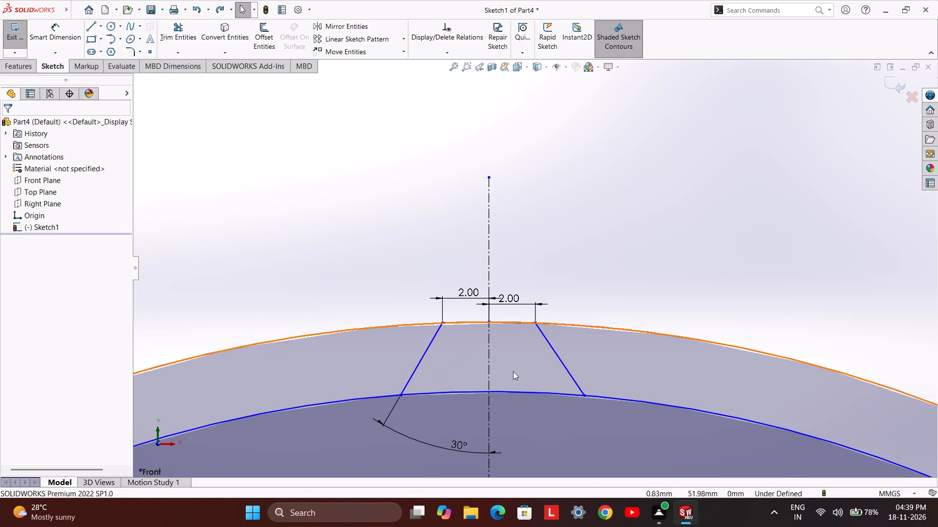
Delete the tooth's right slanted side.
key(Escape)
click(557, 358)
right_click(557, 358)
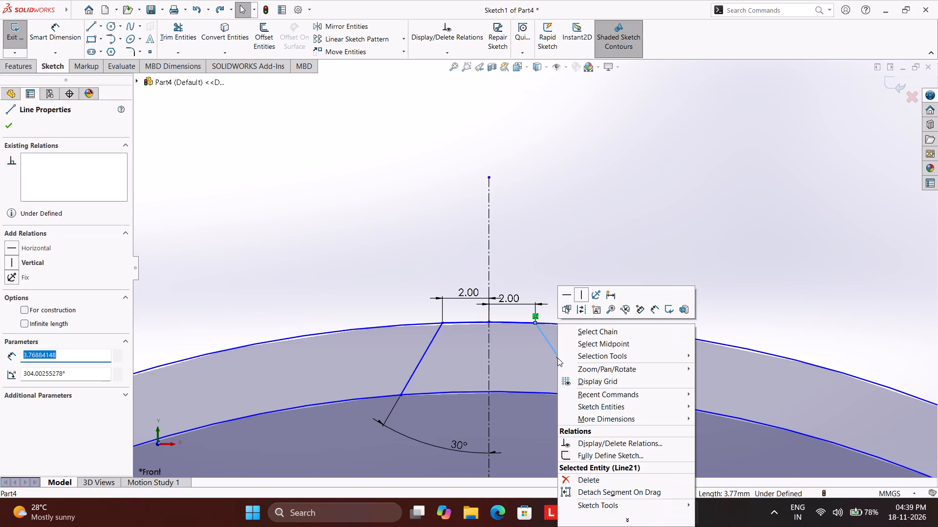
click(602, 478)
Set the angle between the tooth's left slanted side and the vertical centerline to 20°.
double_click(433, 442)
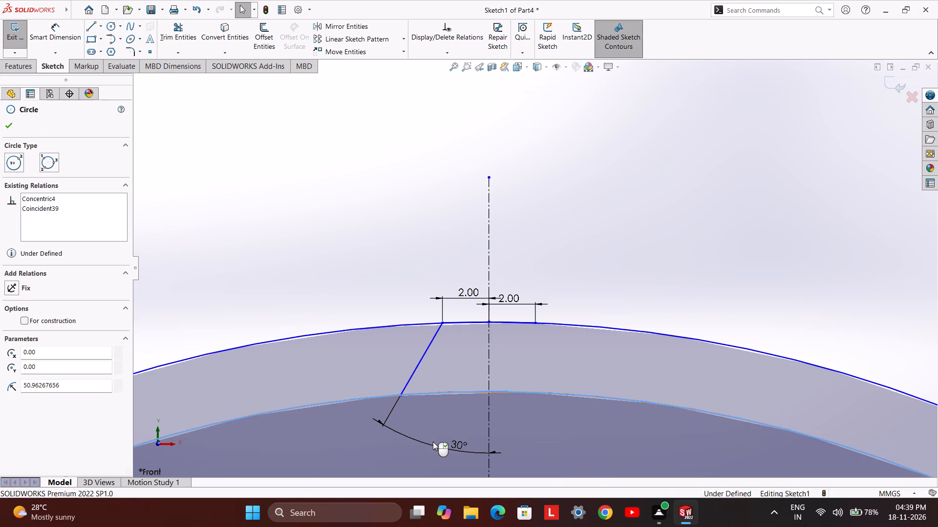
double_click(457, 444)
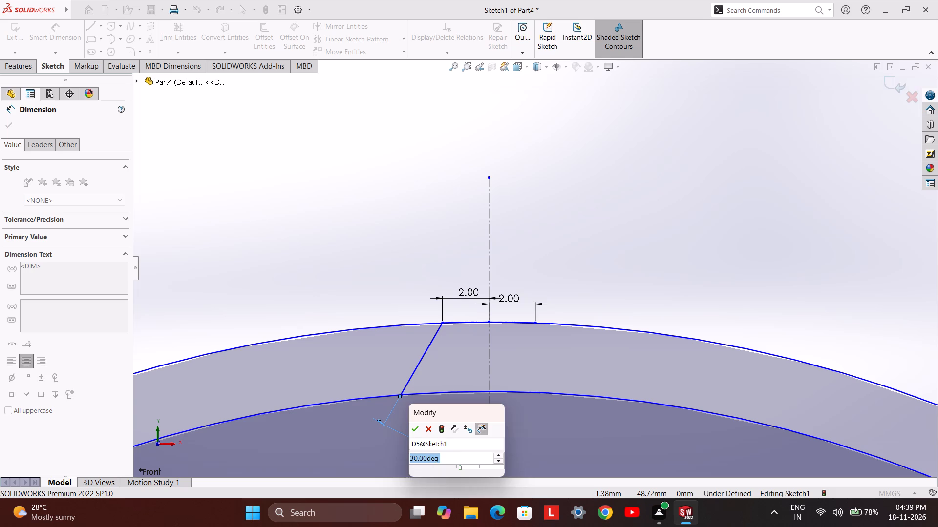
text(20)
key(Return)
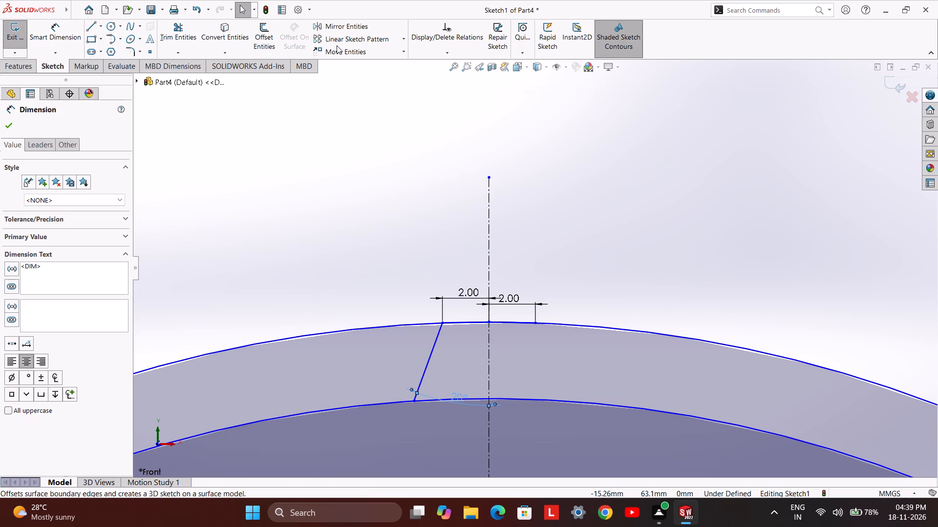
Mirror the tooth's left slanted side about the vertical centerline, keeping the original.
click(329, 26)
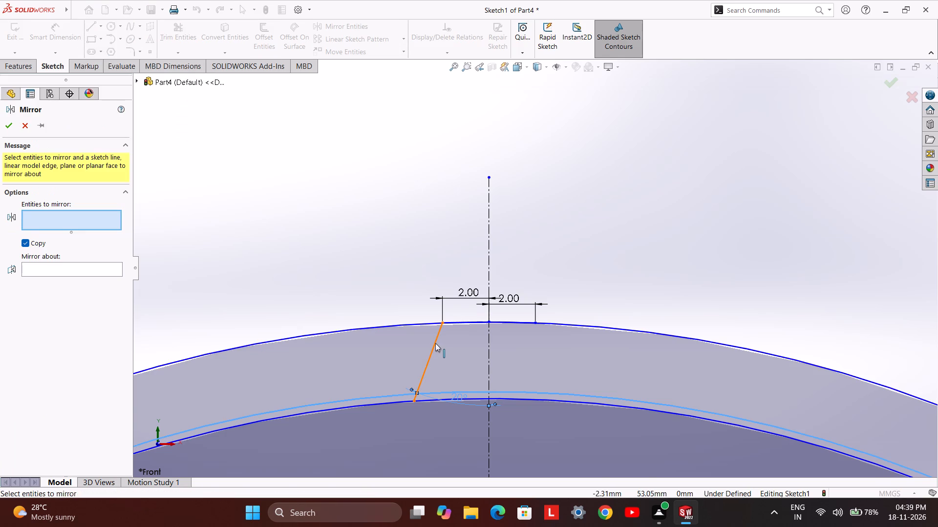
click(435, 343)
click(110, 270)
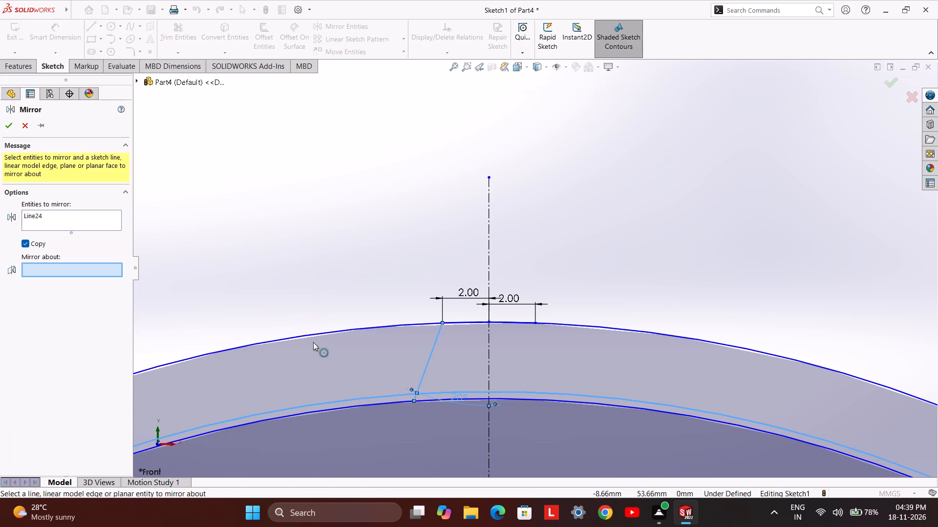
click(489, 387)
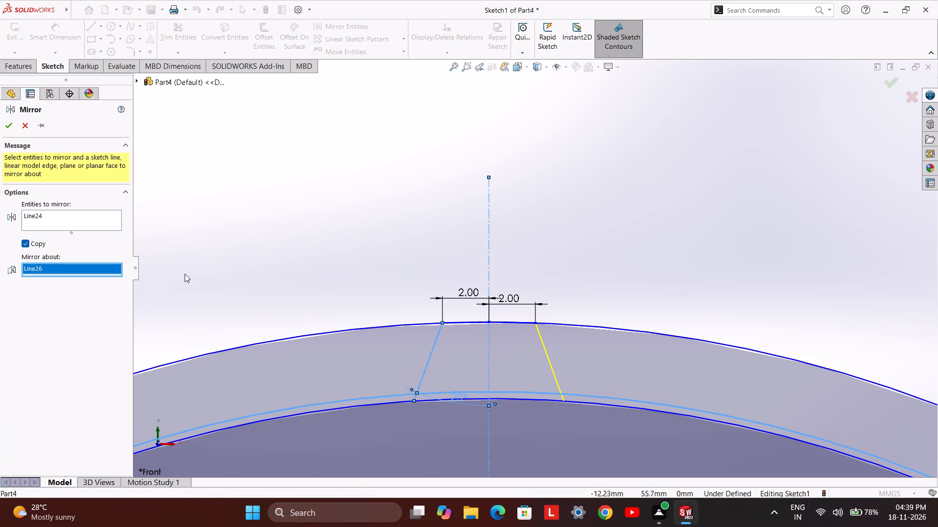
click(9, 131)
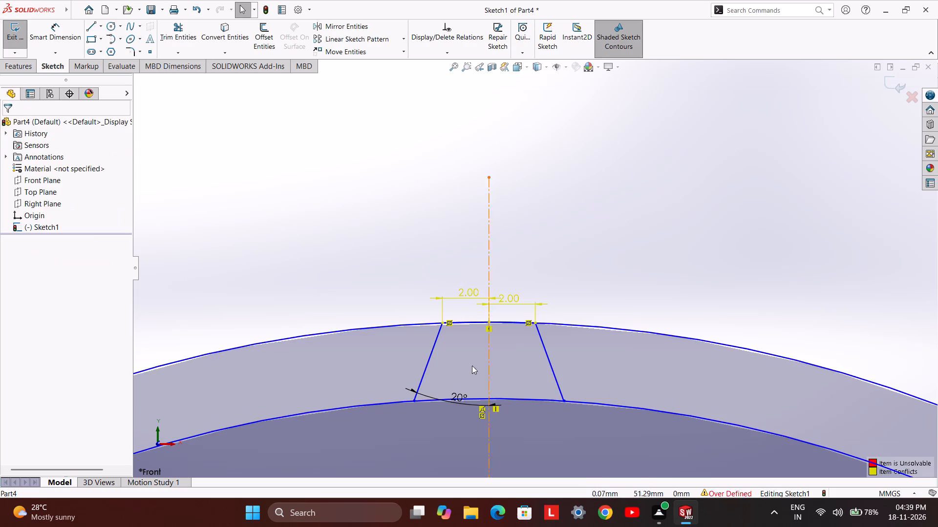
Delete the two 2 mm half-width dimensions above the tooth's top.
click(478, 297)
right_click(478, 296)
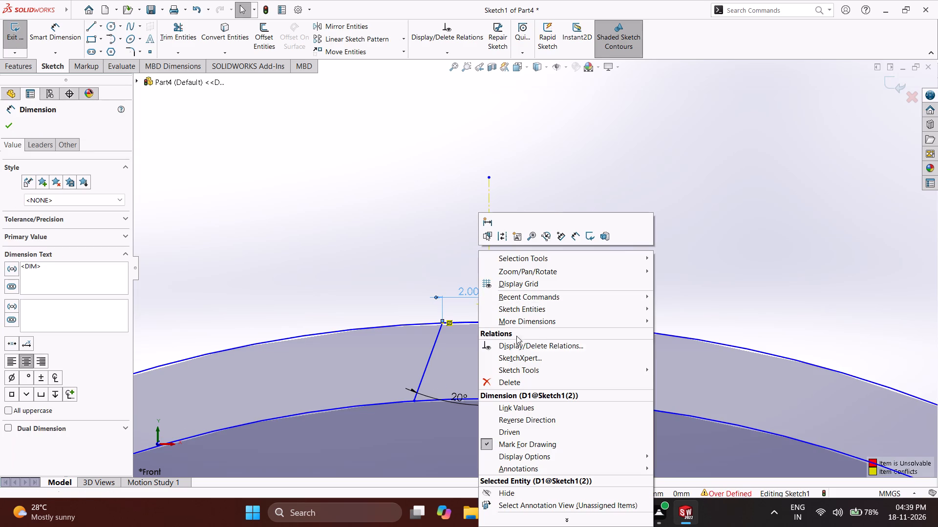
click(528, 377)
click(524, 303)
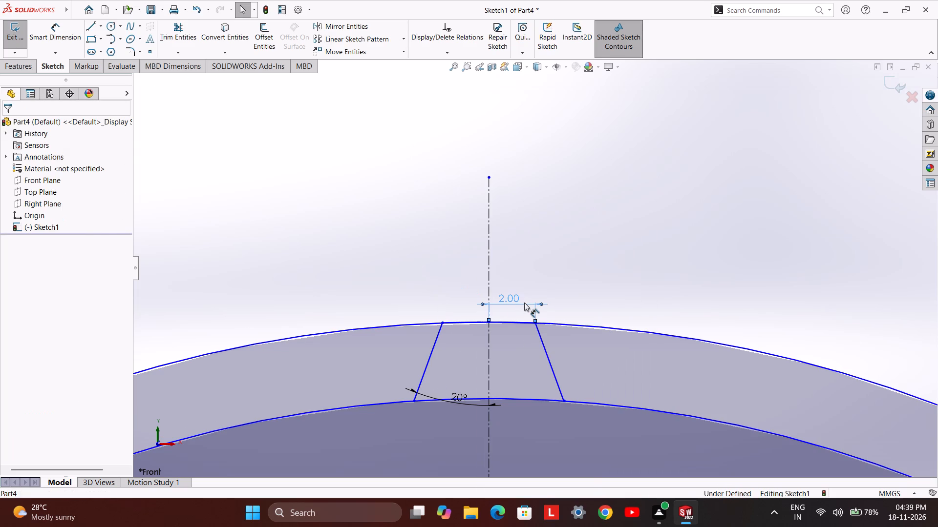
right_click(524, 303)
click(553, 377)
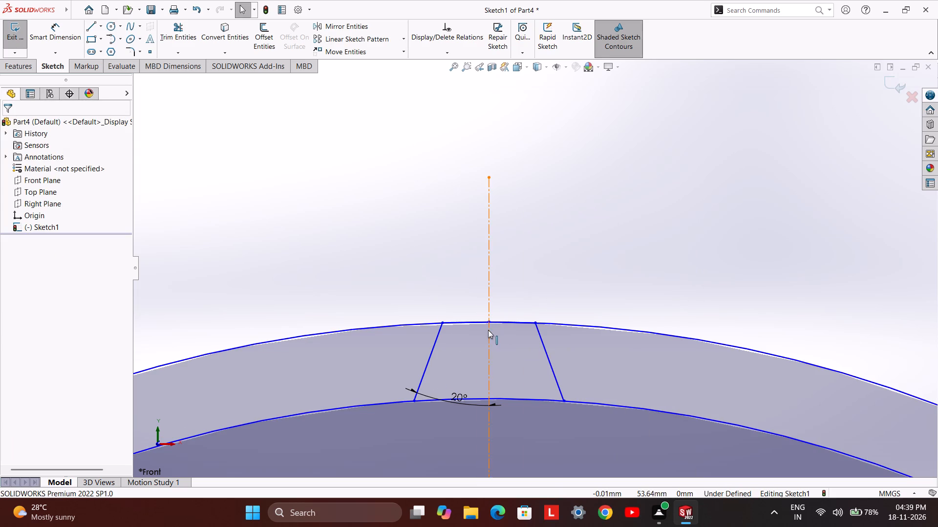
click(469, 324)
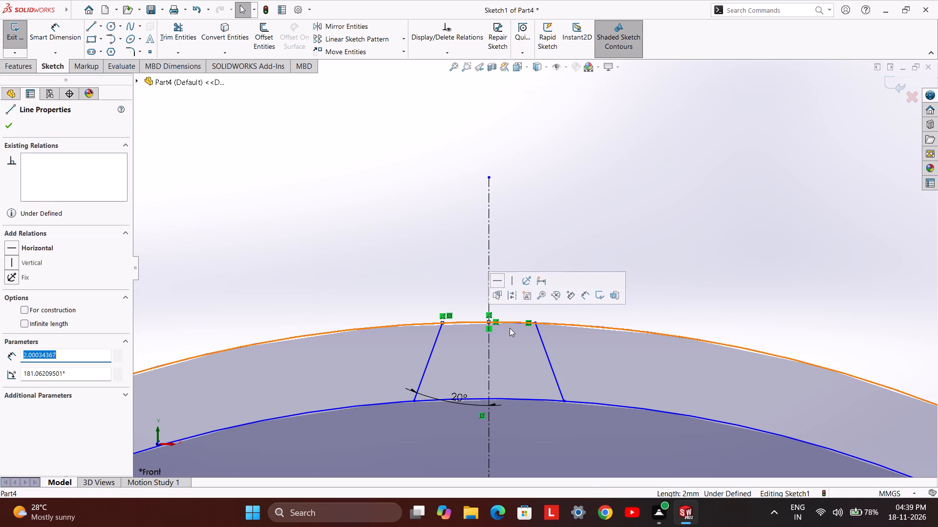
key(Escape)
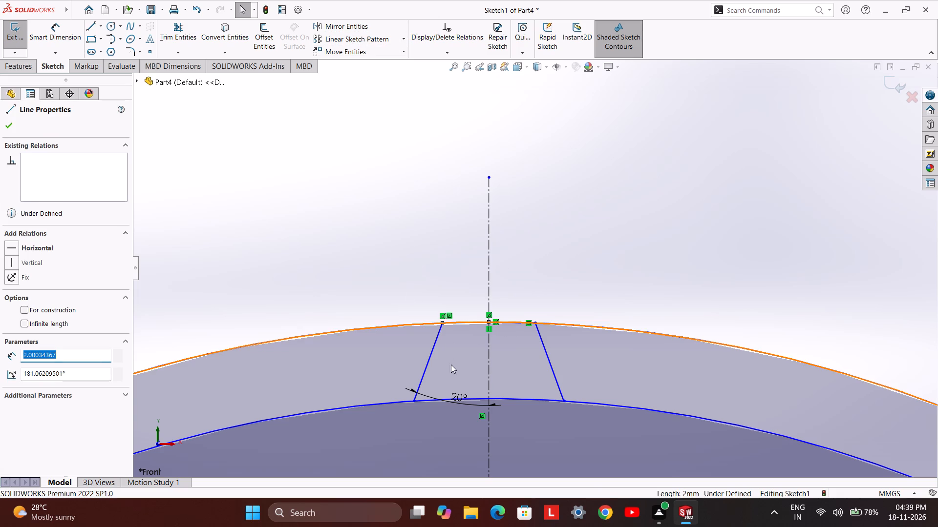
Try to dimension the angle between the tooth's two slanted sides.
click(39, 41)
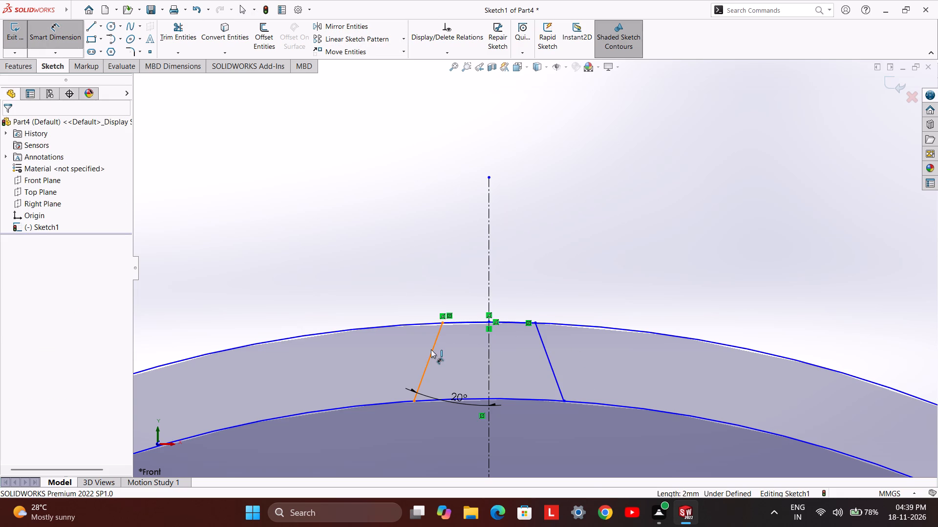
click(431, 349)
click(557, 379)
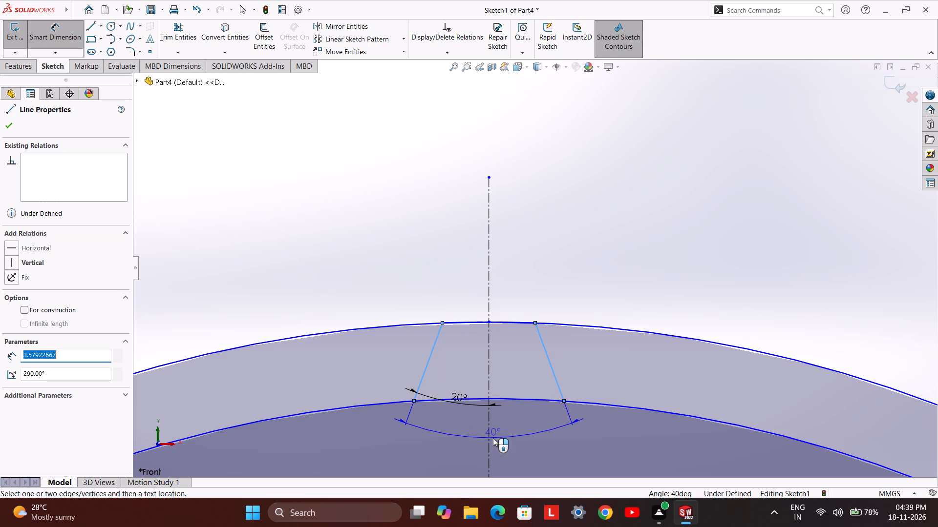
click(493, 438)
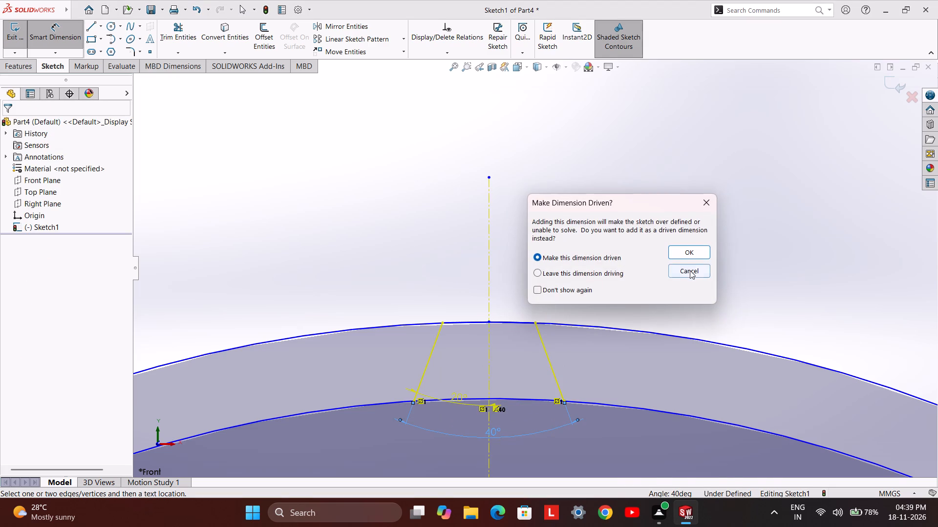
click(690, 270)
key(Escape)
Delete the two short straight lines across the tooth's top, on either side of the centerline.
scroll(444, 406, down, 3)
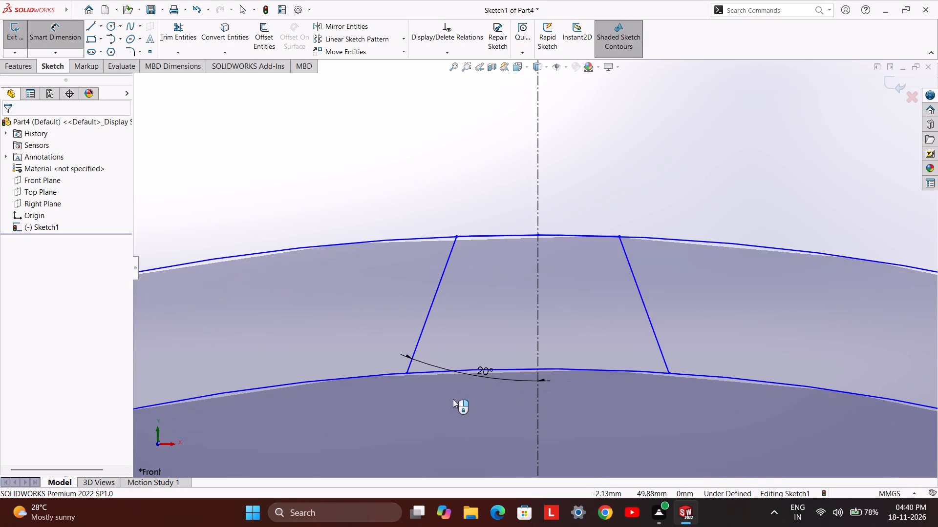
scroll(453, 399, down, 1)
click(521, 198)
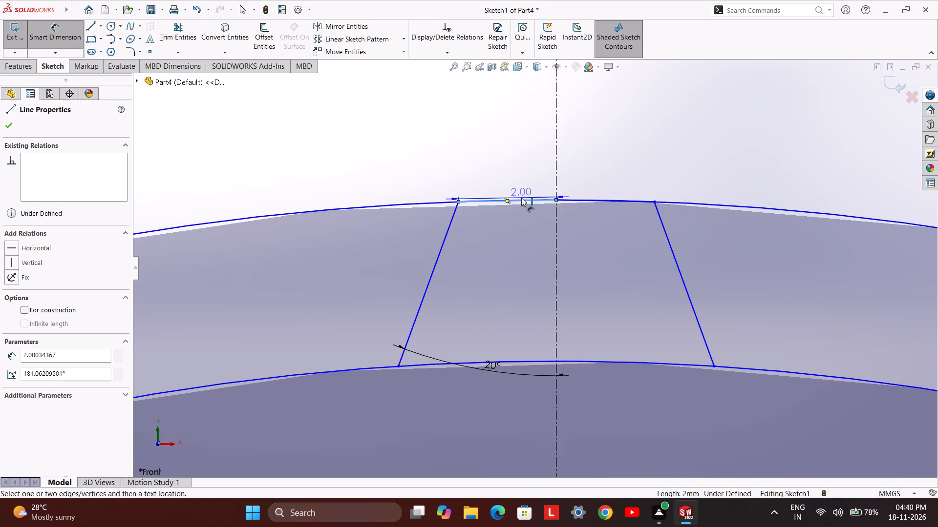
right_click(521, 198)
key(Escape)
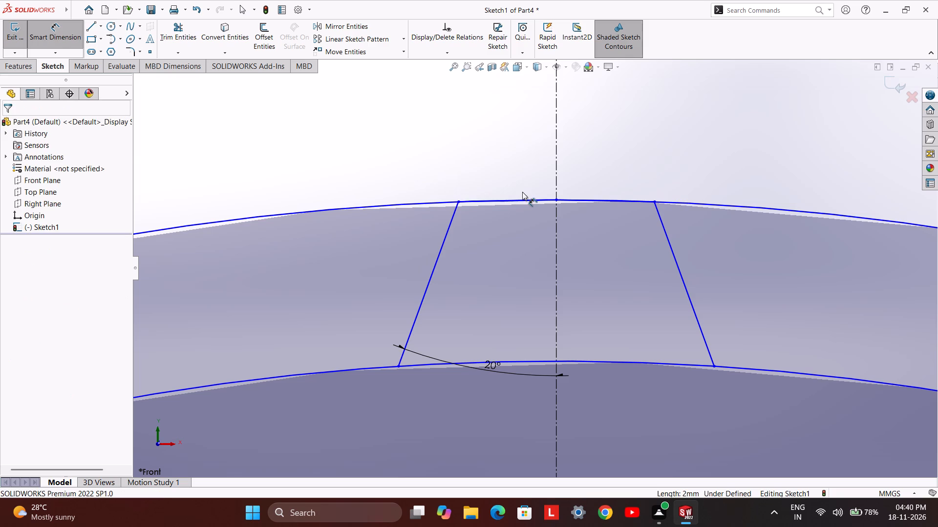
key(Escape)
click(523, 198)
right_click(523, 198)
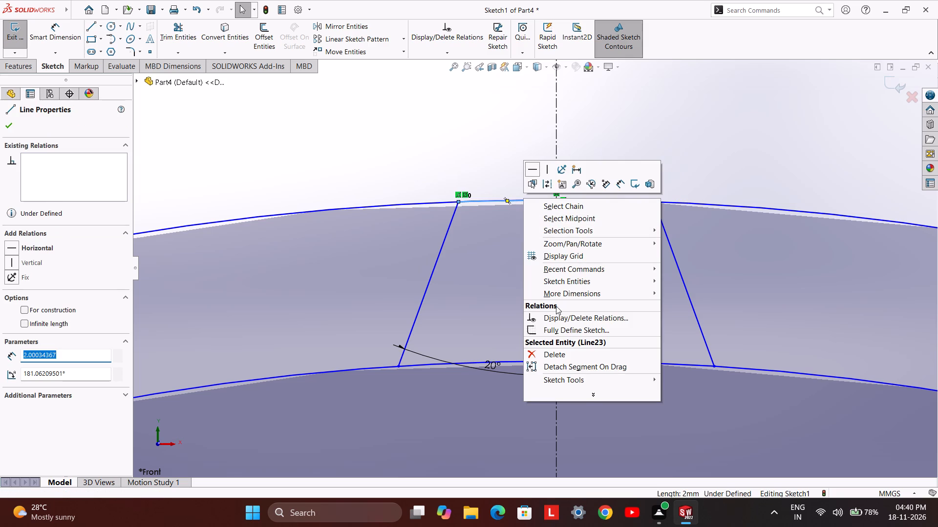
click(559, 353)
click(595, 200)
right_click(595, 200)
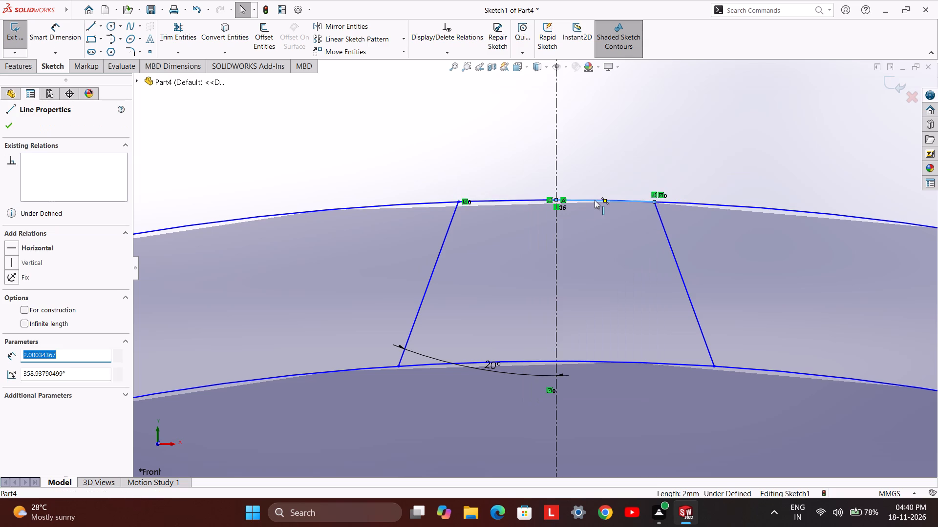
click(637, 352)
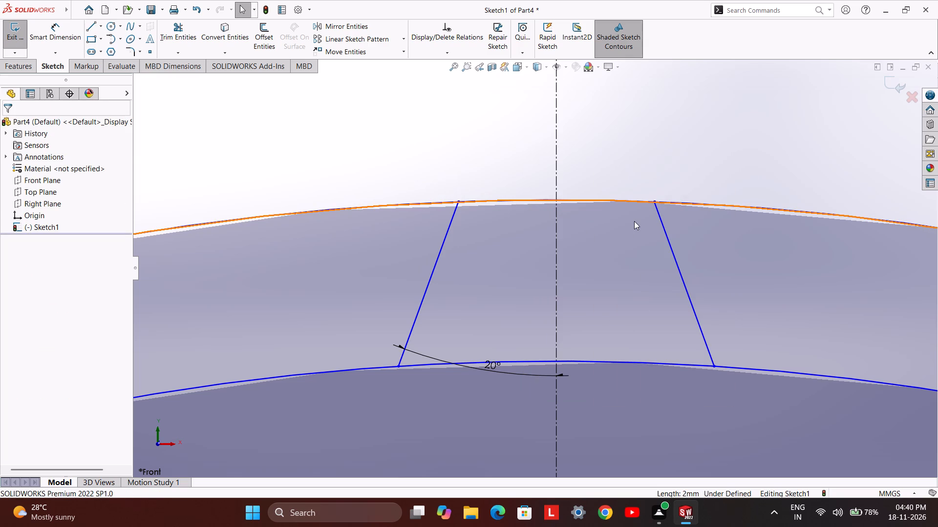
Trim away the outer circle outside the tooth, keeping only the short arc across the tooth's top.
scroll(634, 221, down, 2)
scroll(634, 221, up, 6)
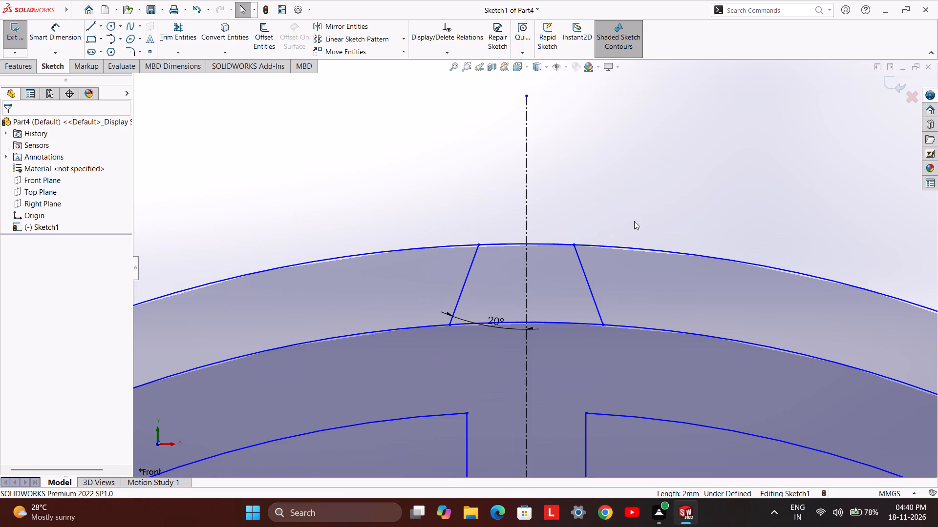
scroll(634, 221, down, 1)
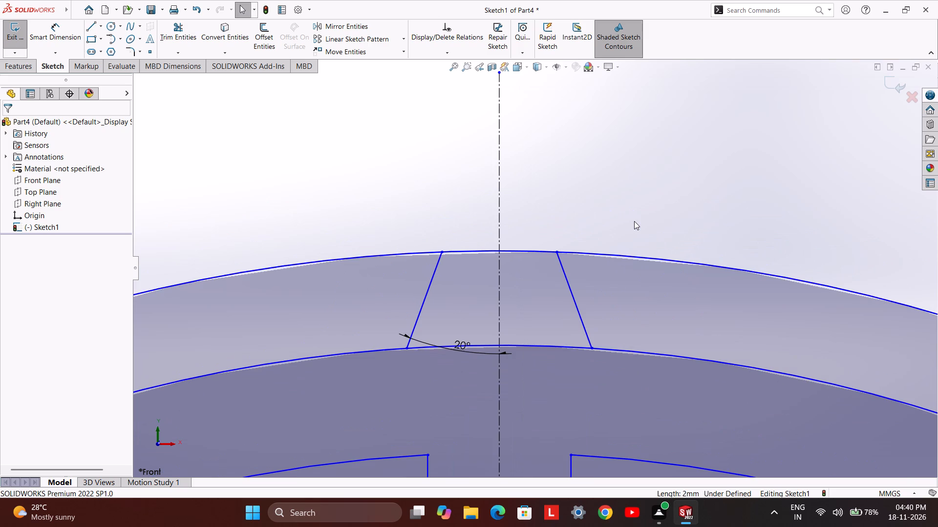
click(171, 27)
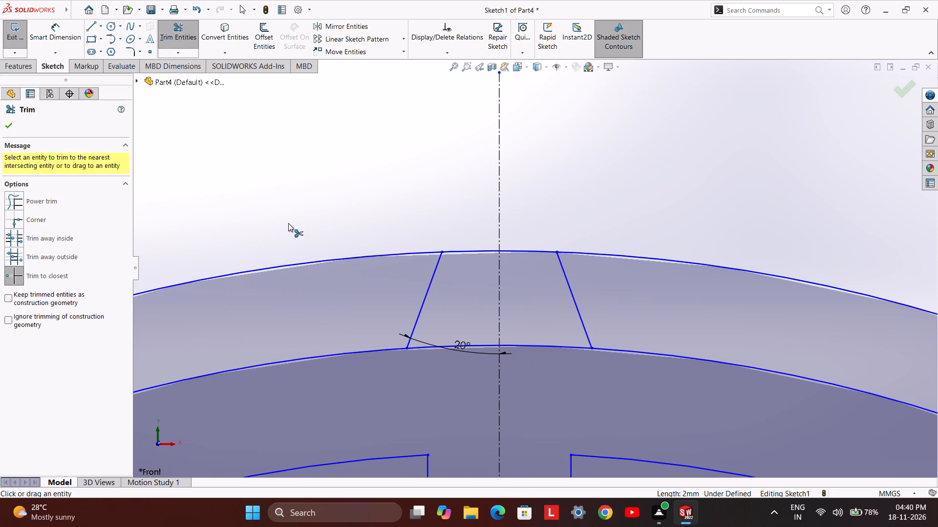
click(314, 261)
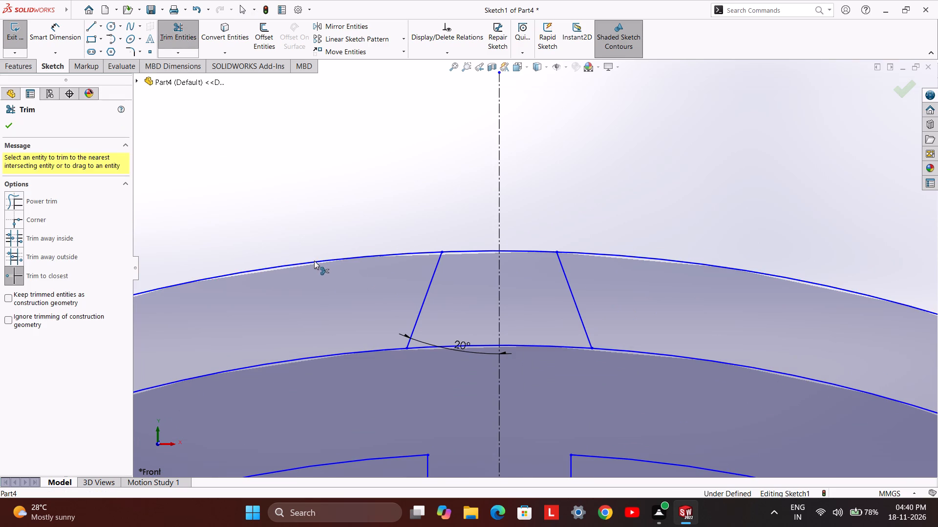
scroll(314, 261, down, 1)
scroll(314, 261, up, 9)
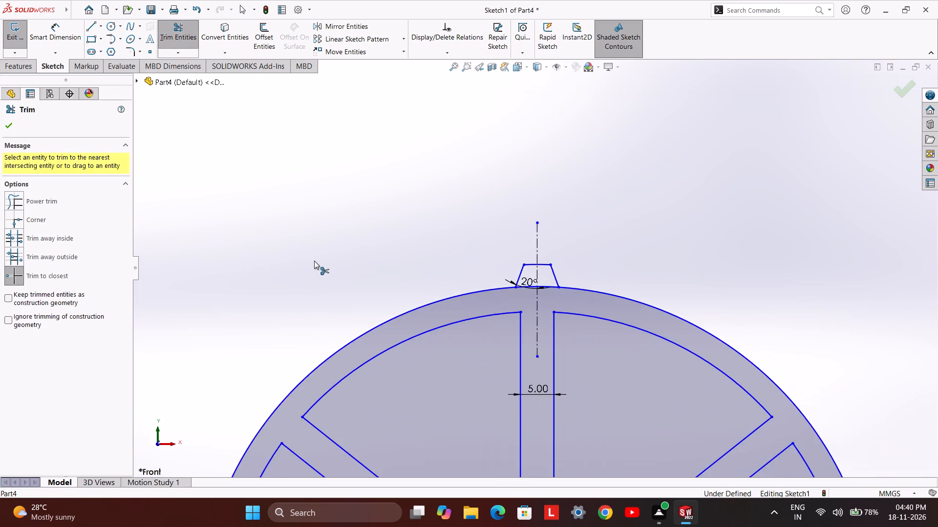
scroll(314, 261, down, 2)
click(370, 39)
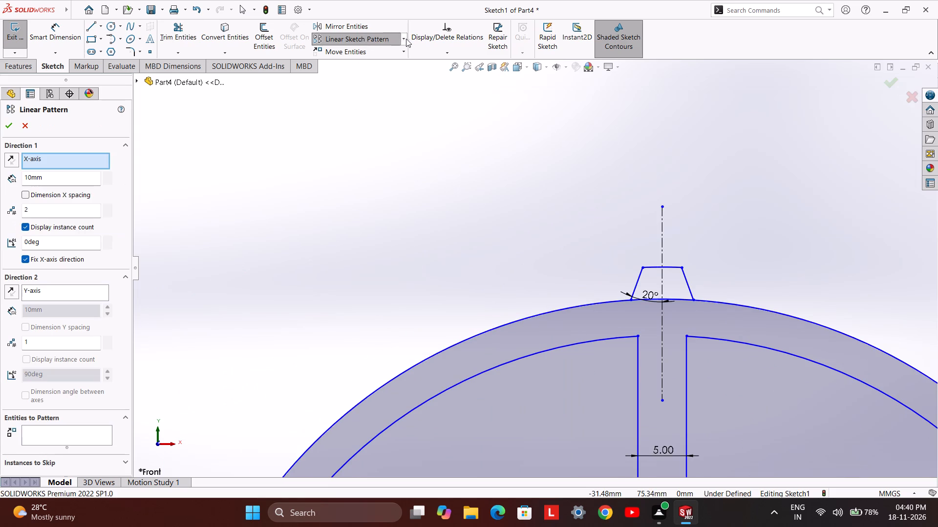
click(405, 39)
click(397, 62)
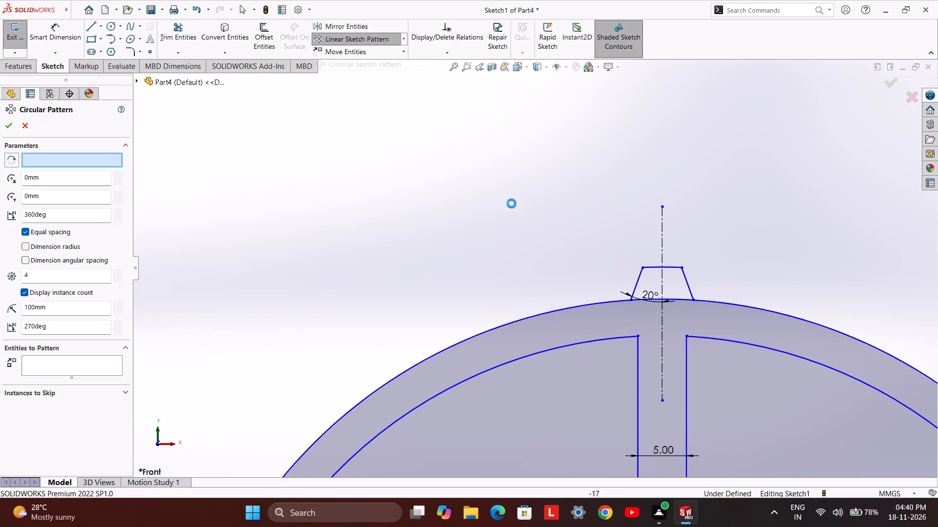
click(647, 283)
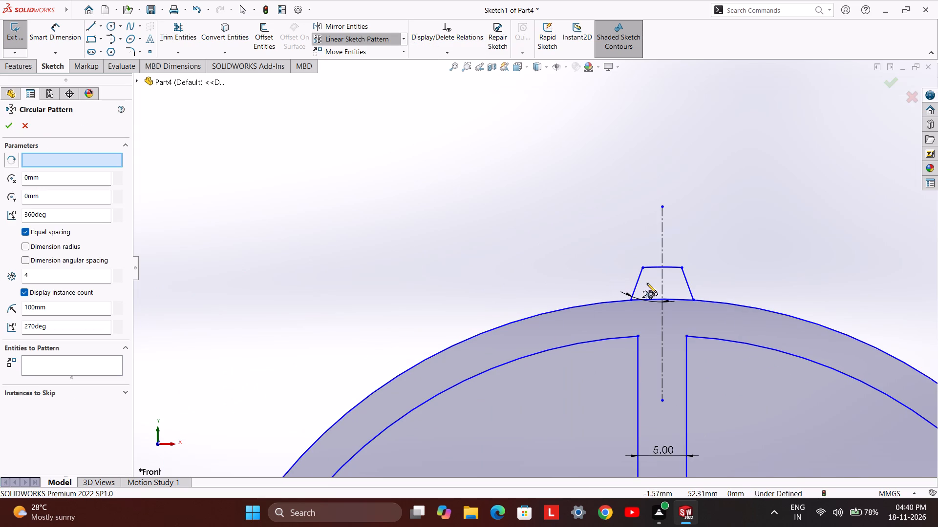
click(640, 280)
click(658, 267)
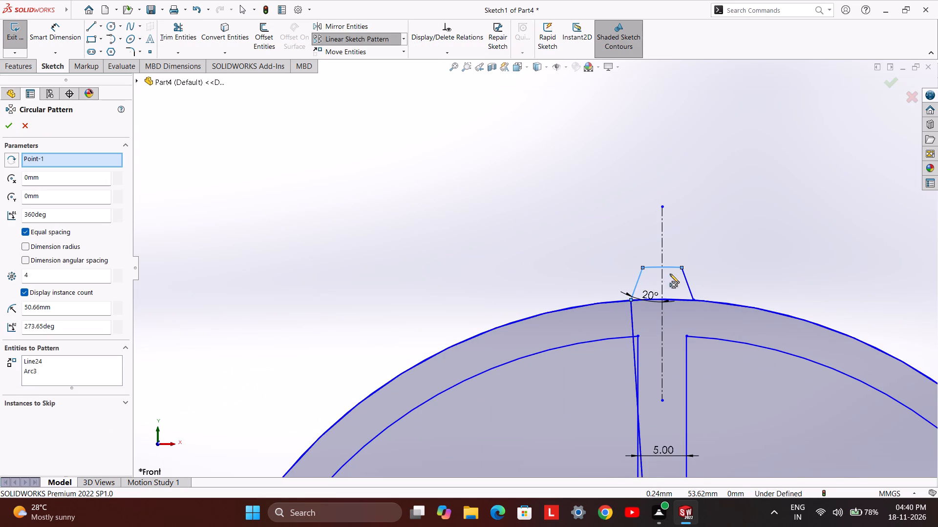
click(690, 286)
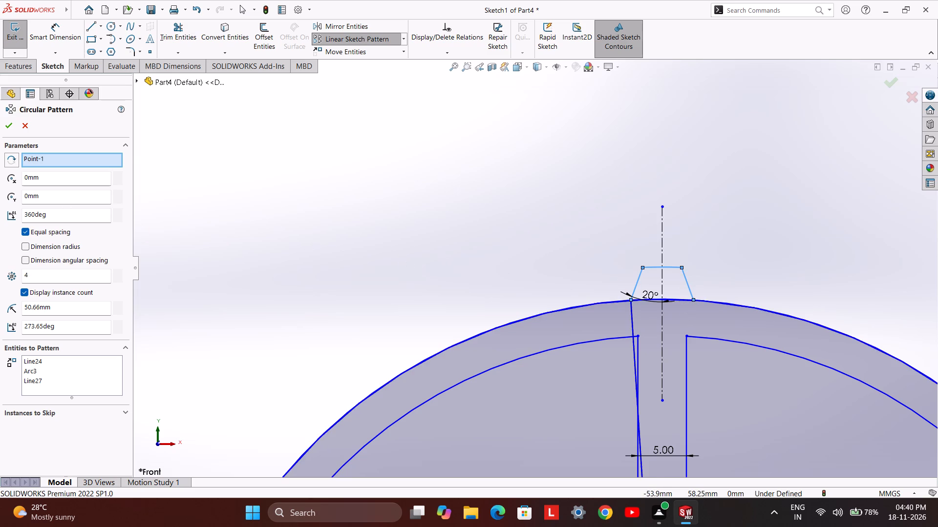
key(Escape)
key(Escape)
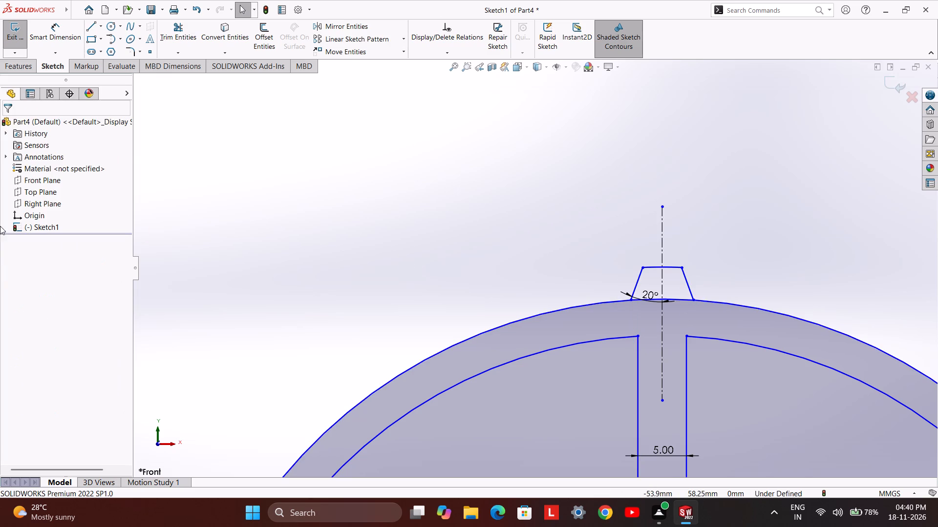
Set up a circular sketch pattern of the tooth's two slanted sides and top arc about the wheel's centre, equally spaced over 360°.
click(402, 39)
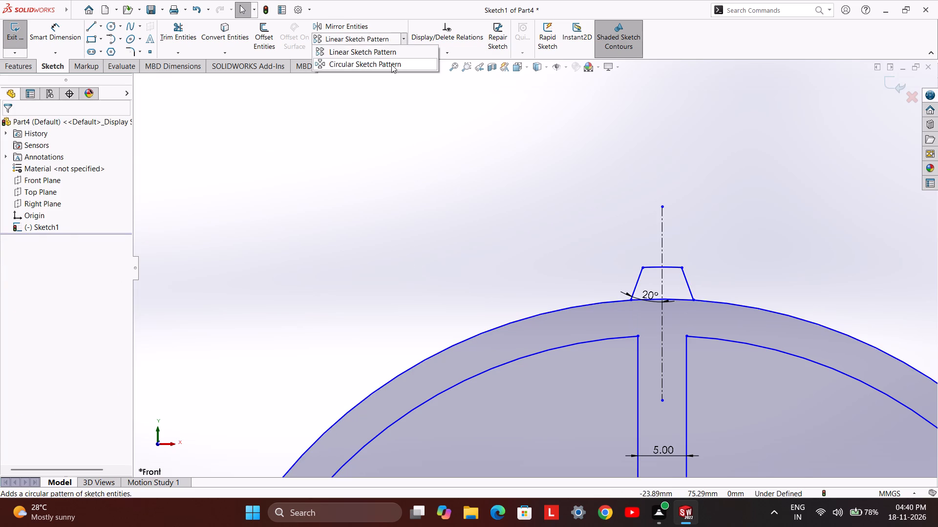
click(391, 64)
click(94, 367)
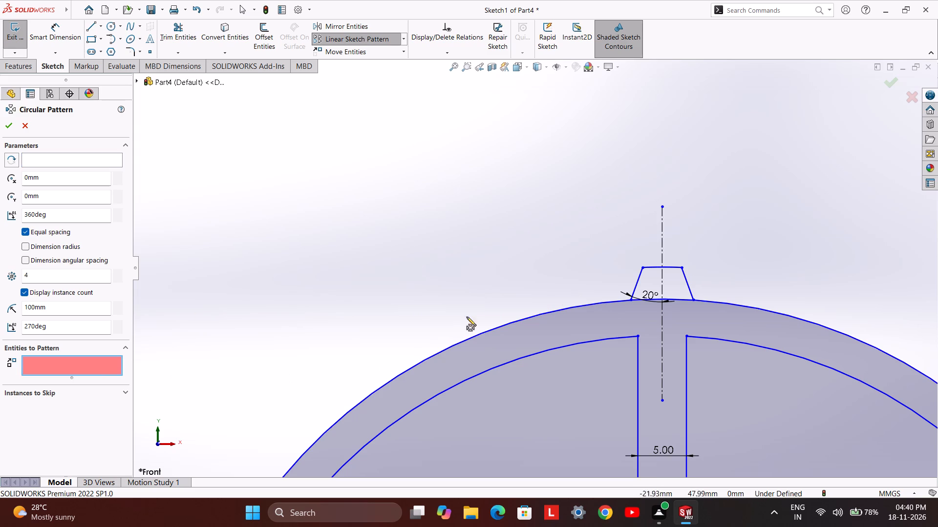
click(636, 282)
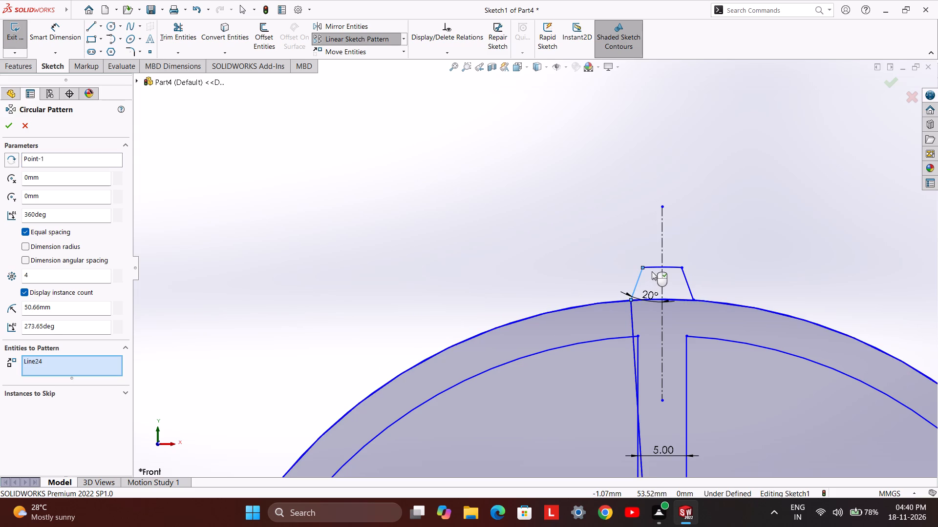
click(652, 269)
click(689, 289)
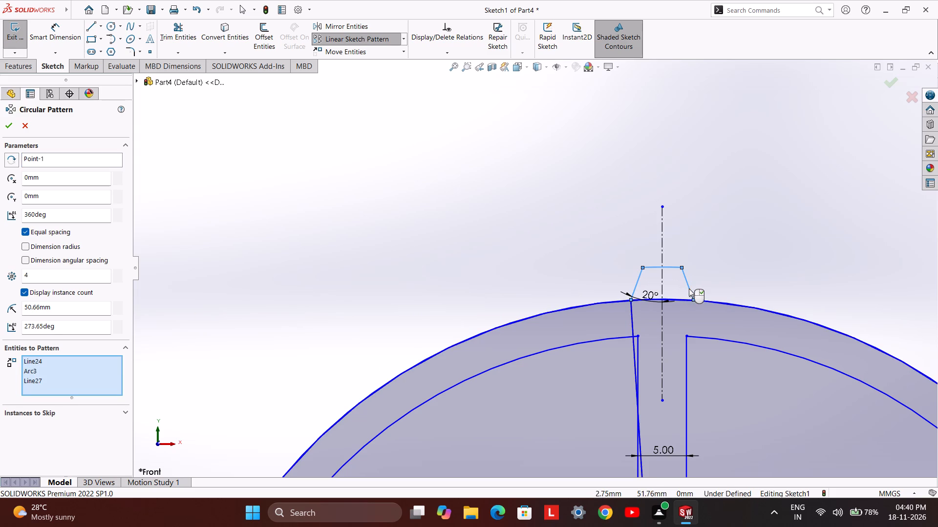
double_click(60, 275)
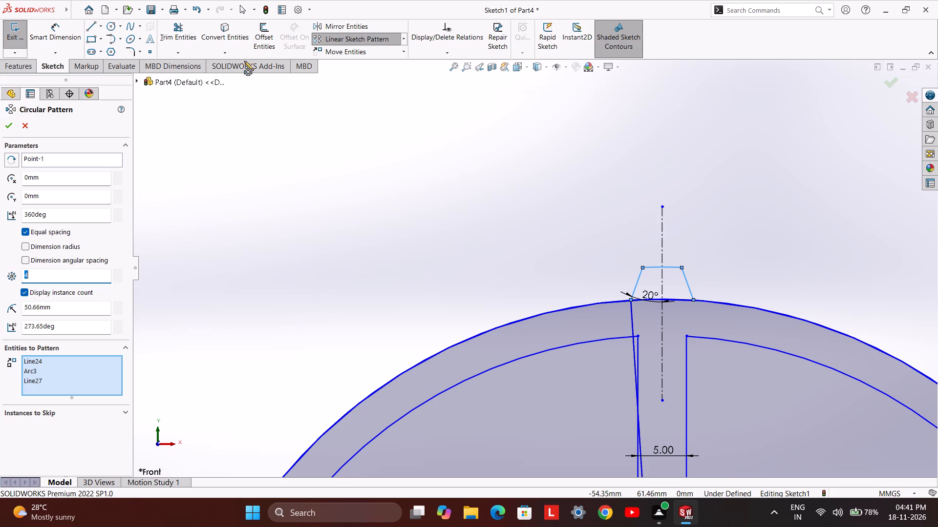
click(327, 230)
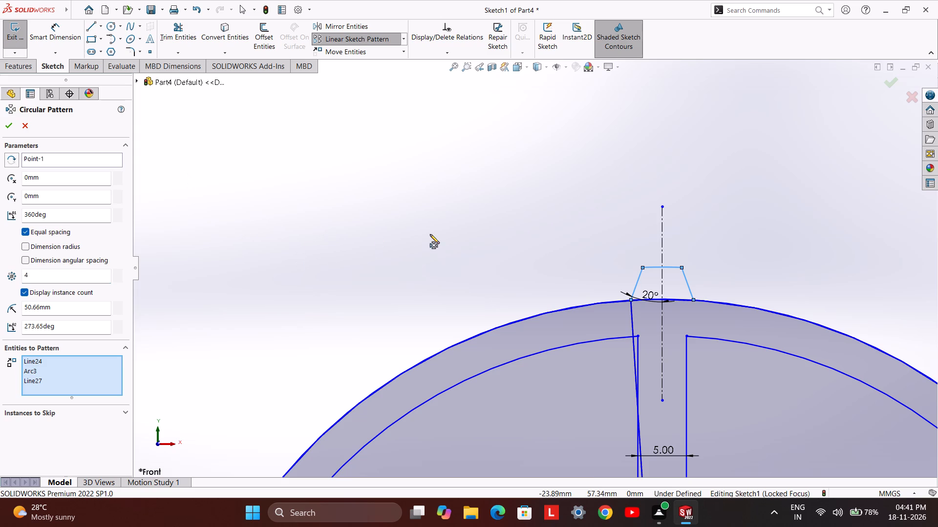
triple_click(430, 234)
click(430, 234)
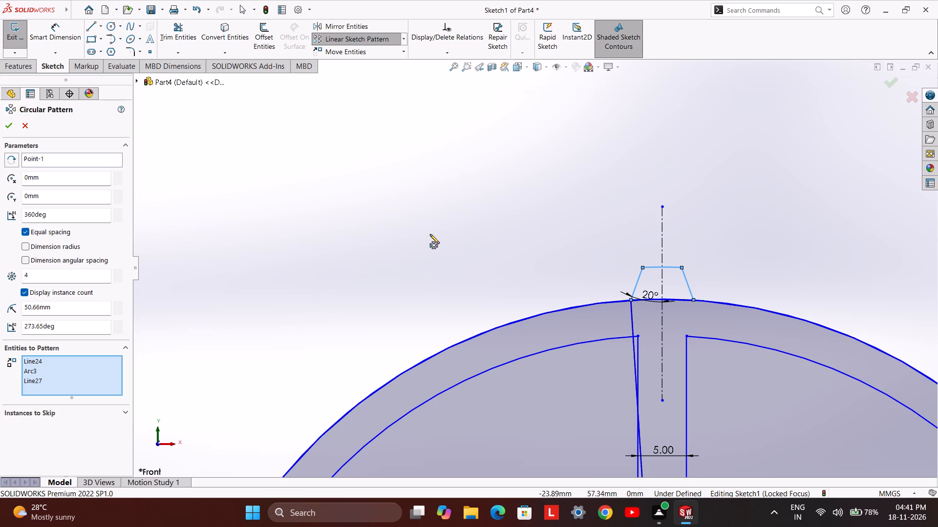
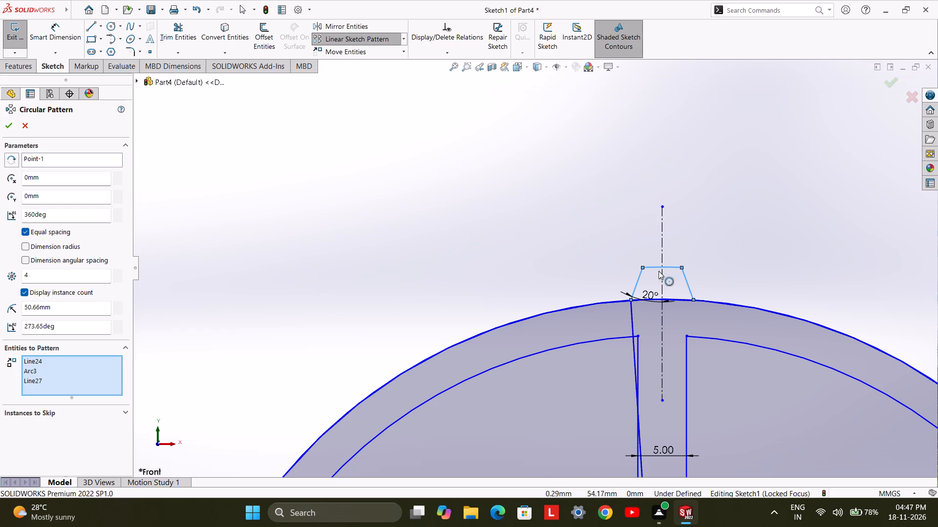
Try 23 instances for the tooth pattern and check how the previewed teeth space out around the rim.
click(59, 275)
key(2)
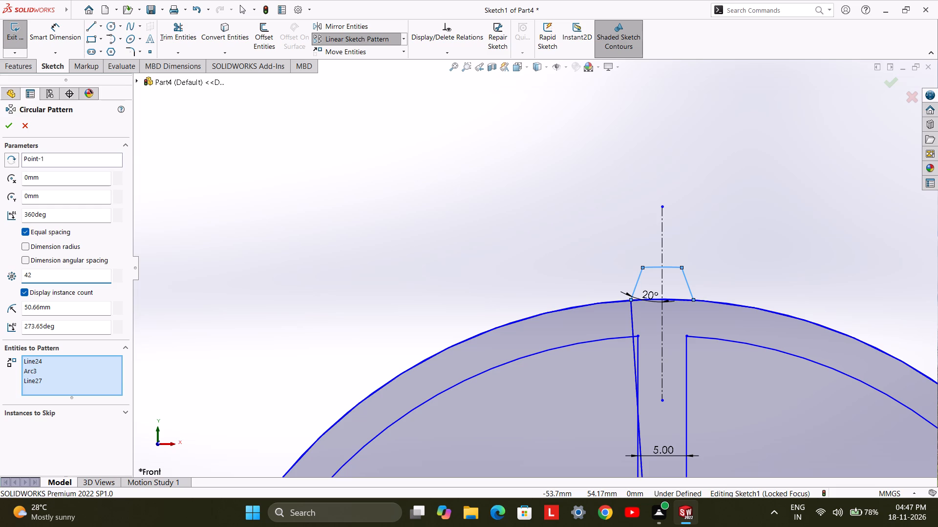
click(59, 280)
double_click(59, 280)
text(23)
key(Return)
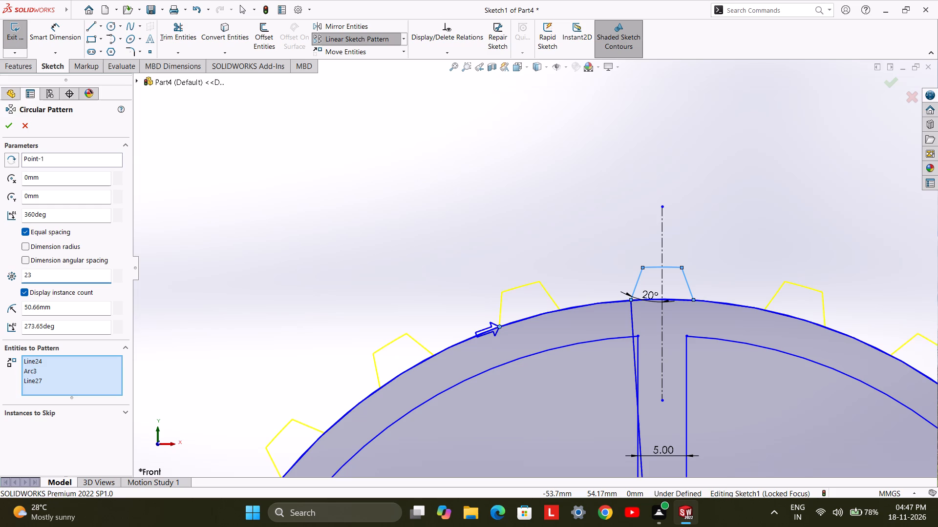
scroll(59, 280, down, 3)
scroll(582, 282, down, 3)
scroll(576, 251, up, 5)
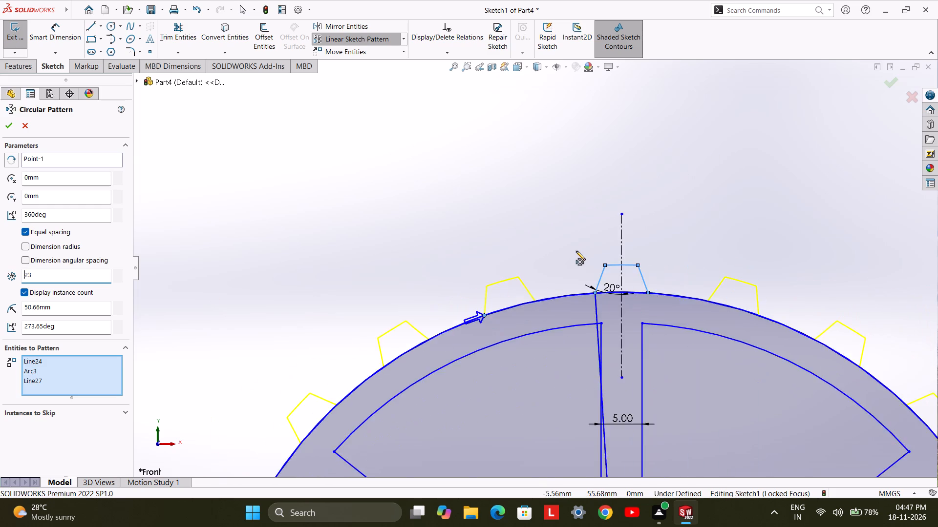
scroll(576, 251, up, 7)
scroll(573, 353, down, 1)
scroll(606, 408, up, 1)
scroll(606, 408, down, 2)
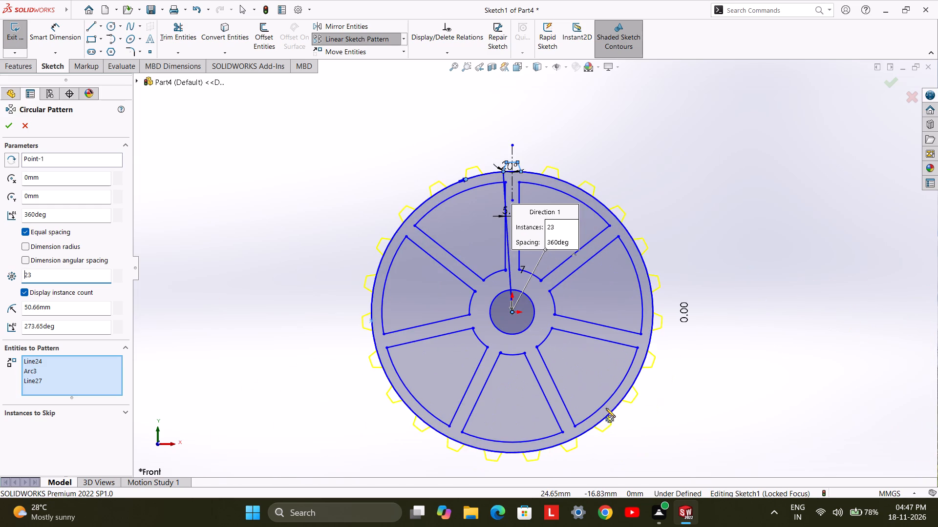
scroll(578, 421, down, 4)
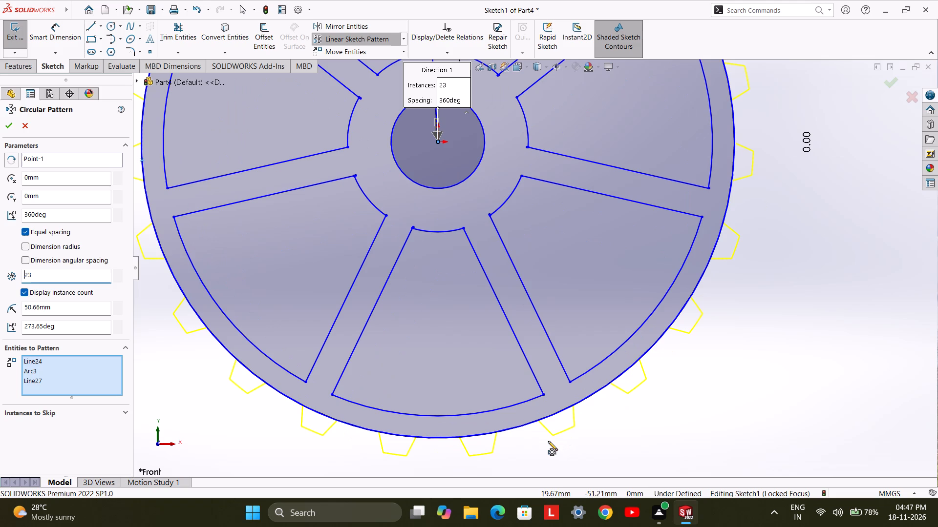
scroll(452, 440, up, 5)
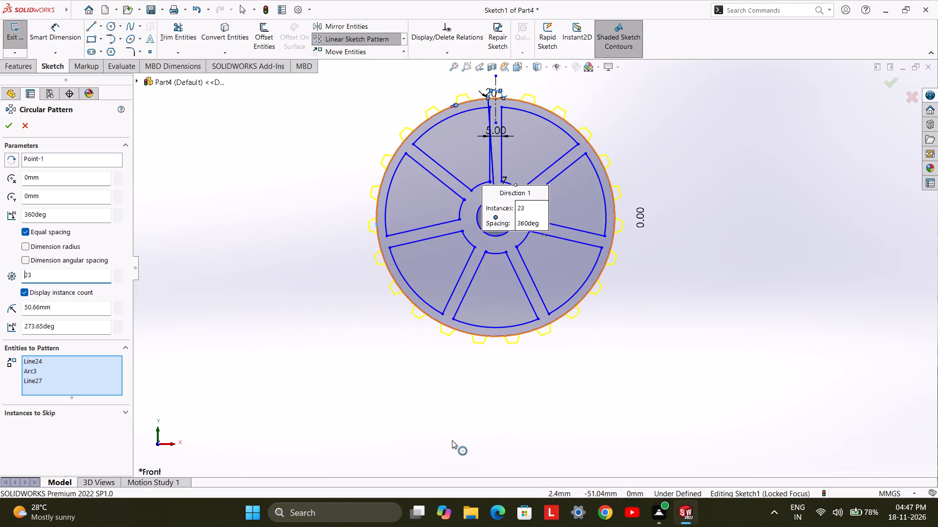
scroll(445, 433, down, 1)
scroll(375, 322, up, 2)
Set the tooth pattern's instance count to 24 and apply the circular pattern.
double_click(43, 276)
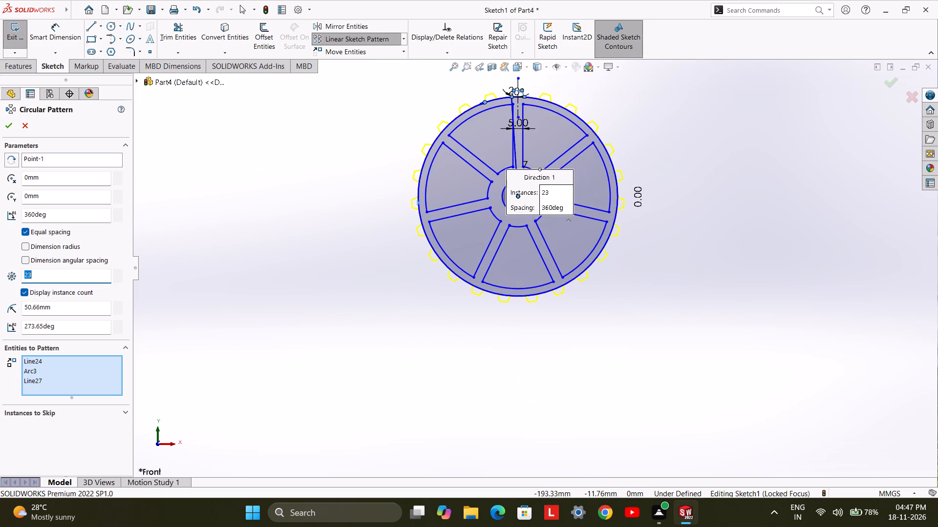
text(24)
key(Return)
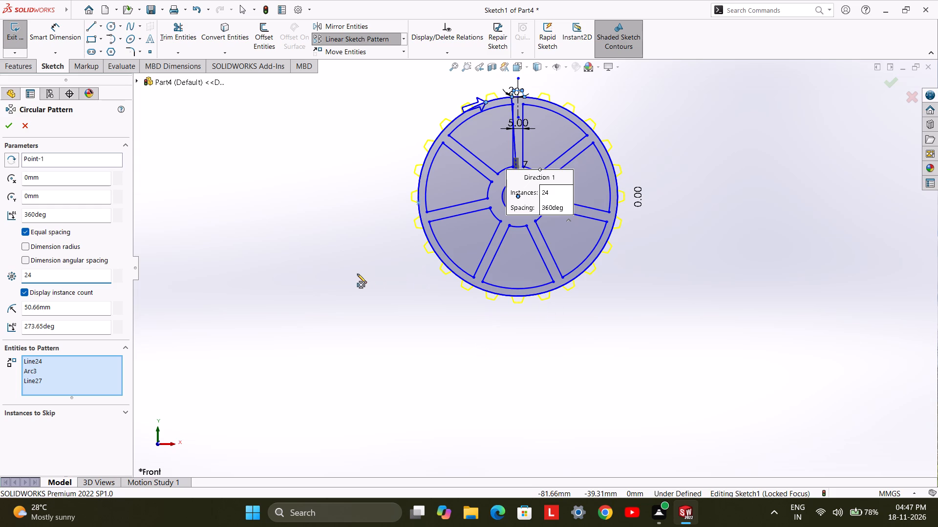
click(14, 119)
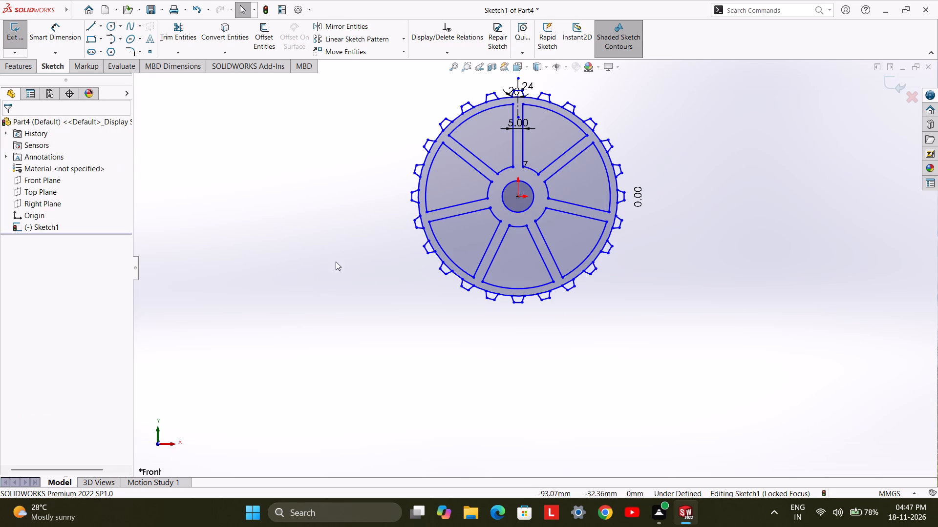
click(346, 272)
Trim away the rim arcs beneath the eight teeth along the wheel's bottom, from just below its leftmost tooth round to the lower right.
scroll(364, 230, down, 3)
scroll(449, 227, down, 2)
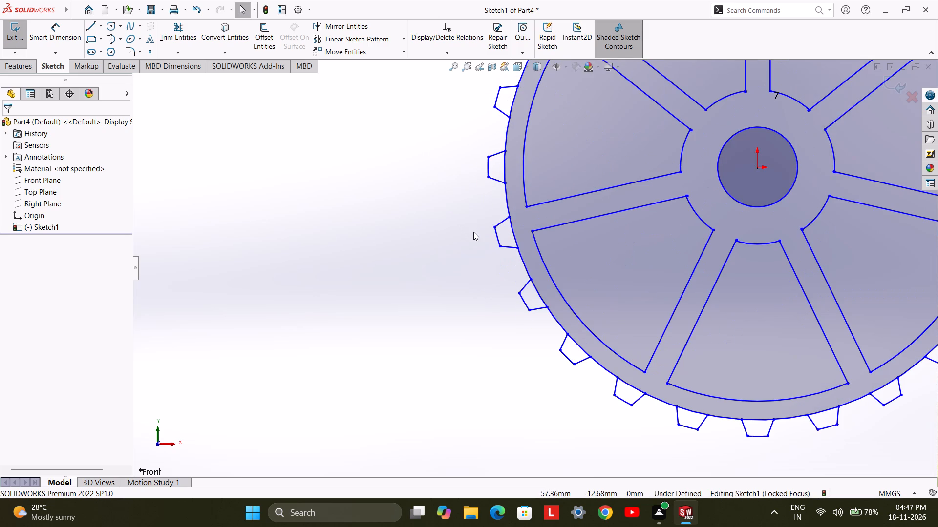
scroll(378, 230, up, 1)
click(190, 41)
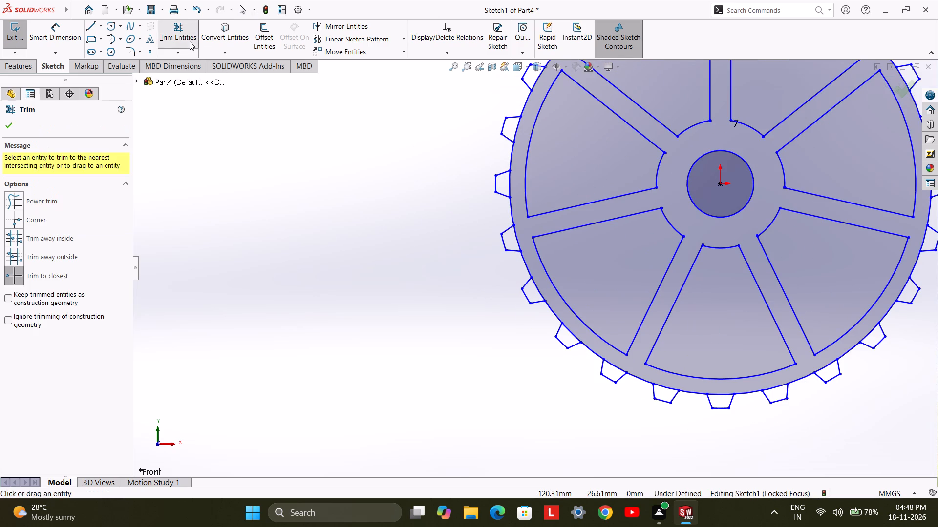
click(517, 236)
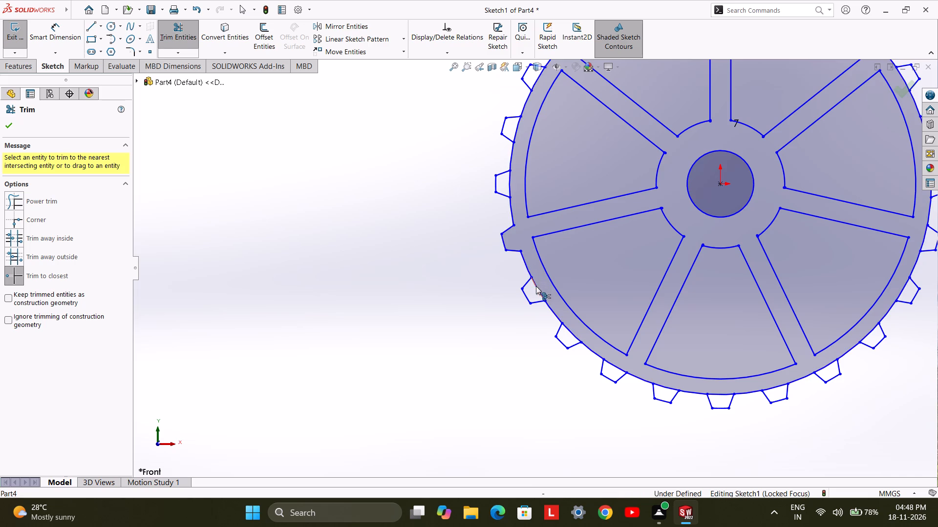
click(536, 286)
click(570, 331)
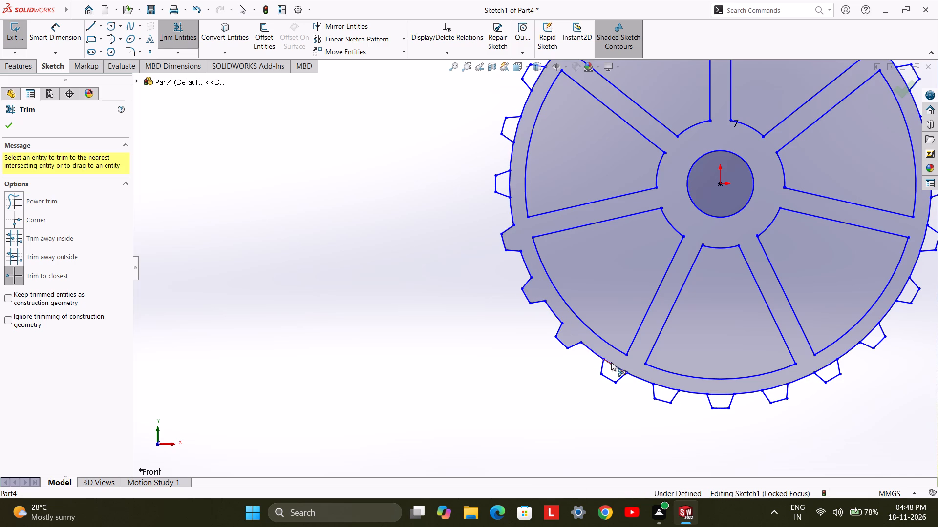
click(613, 363)
click(666, 387)
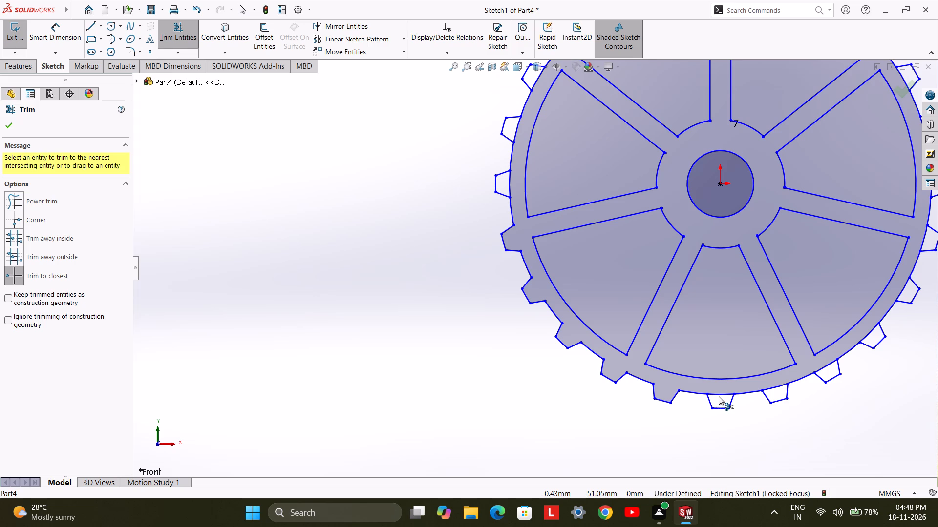
click(719, 396)
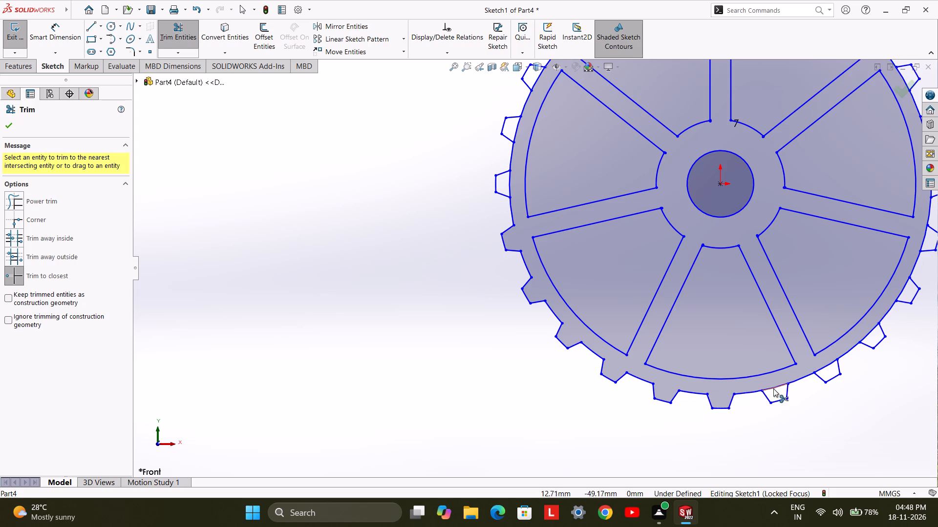
click(774, 388)
click(821, 370)
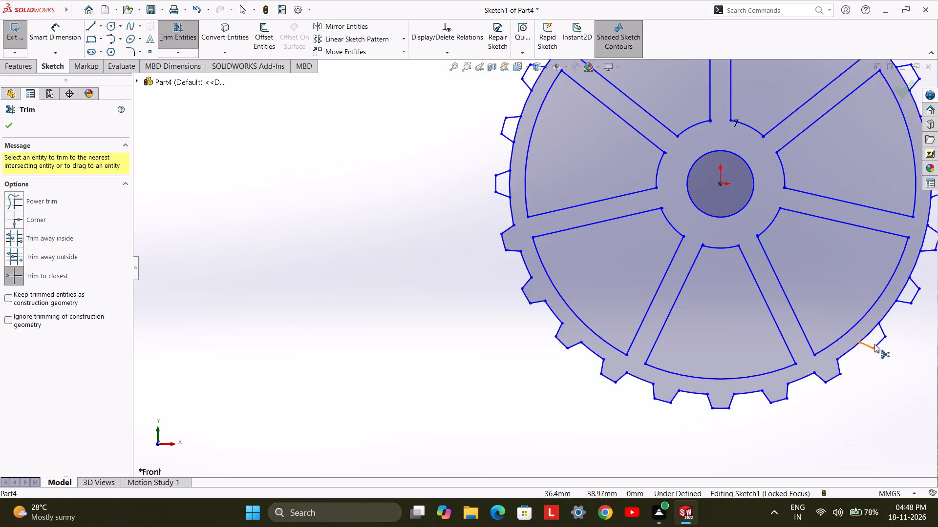
Trim away the rim arcs beneath the following five teeth, counter-clockwise up the wheel's right side to just above its rightmost tooth.
scroll(879, 339, up, 1)
scroll(872, 323, down, 2)
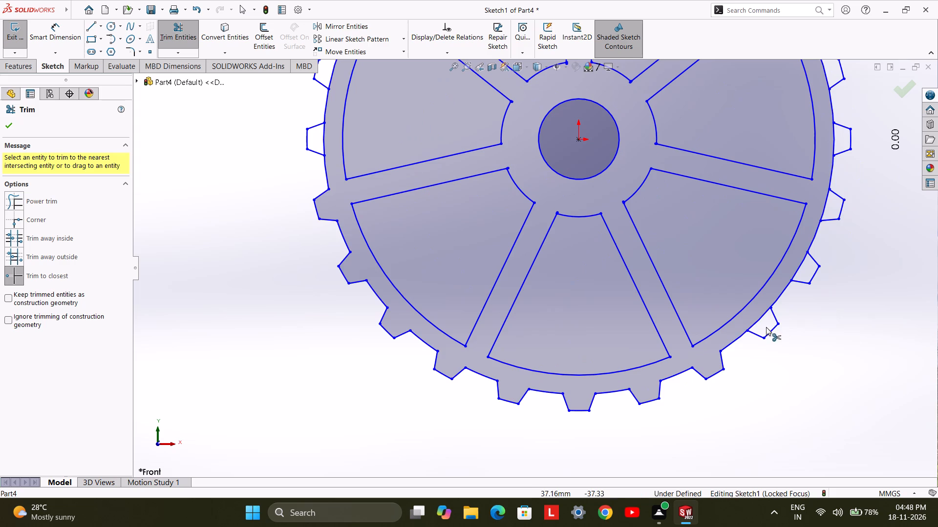
click(758, 318)
click(797, 265)
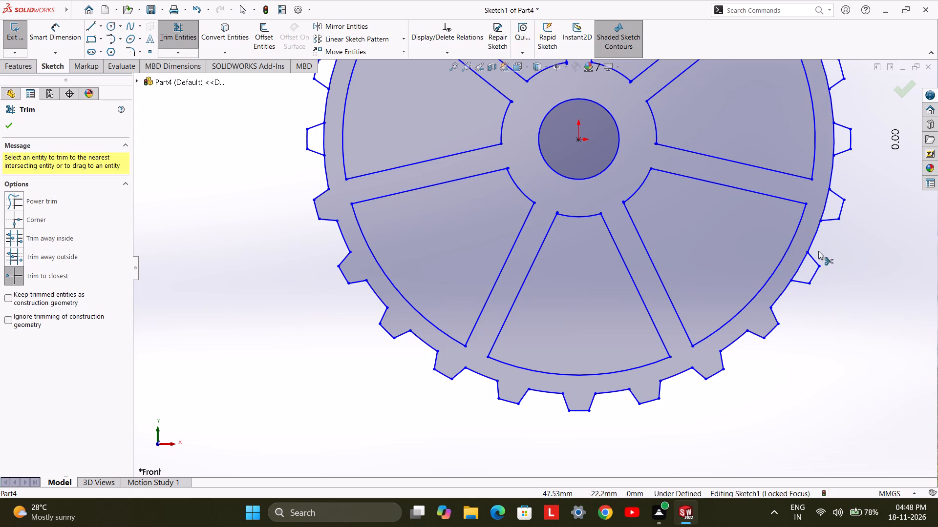
click(802, 264)
scroll(820, 233, up, 2)
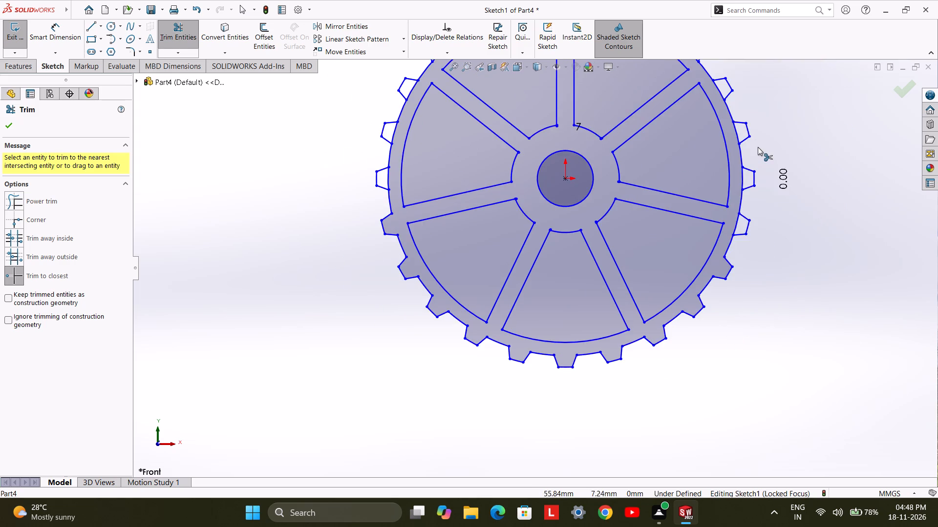
scroll(755, 138, up, 2)
scroll(681, 99, down, 2)
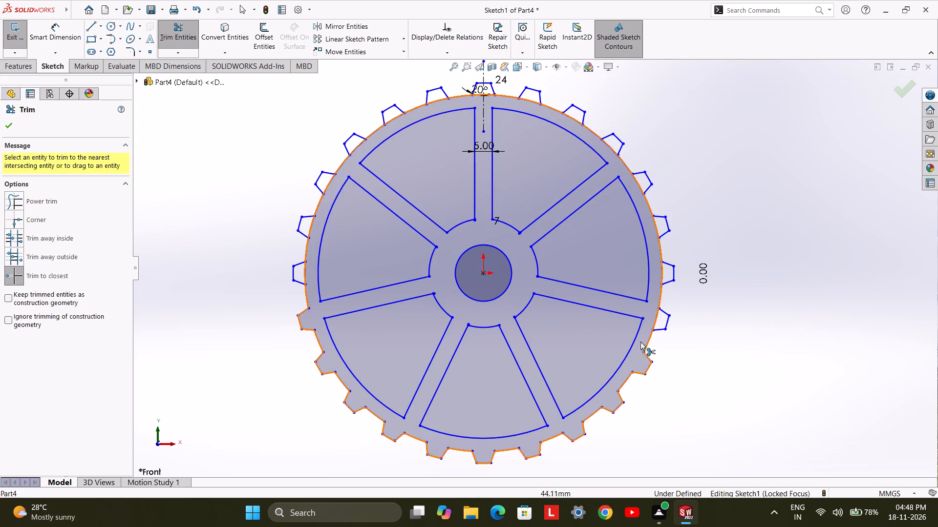
click(658, 320)
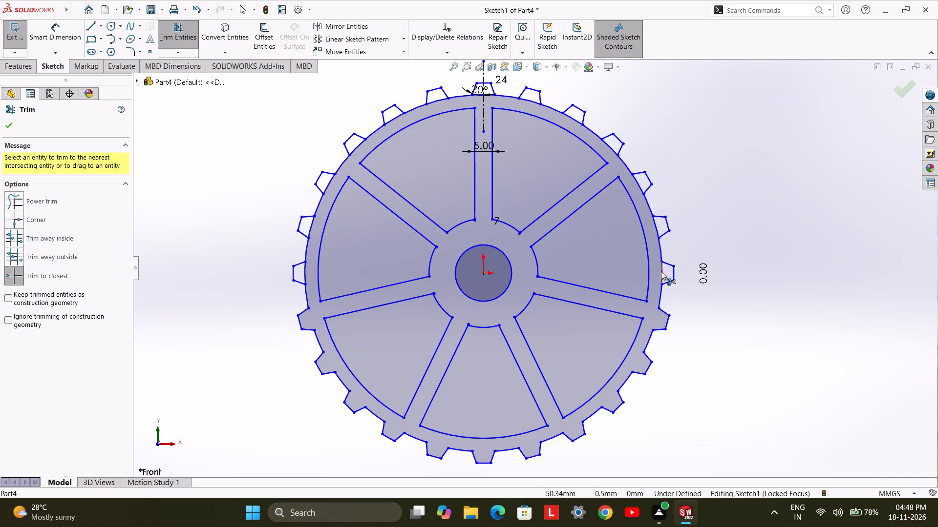
click(661, 270)
click(654, 224)
Trim away the rim arcs beneath the following seven teeth, from the upper right over the top tooth to the second tooth left of it.
click(638, 182)
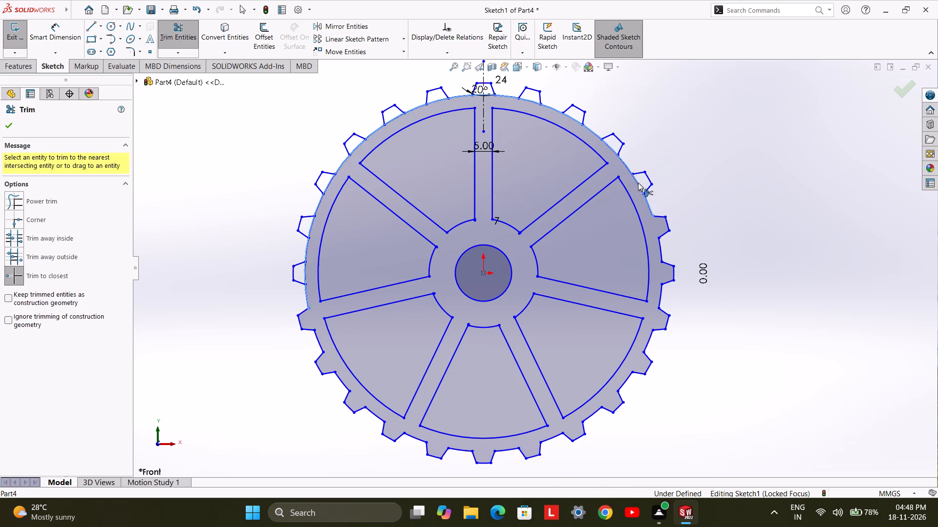
click(612, 148)
click(577, 120)
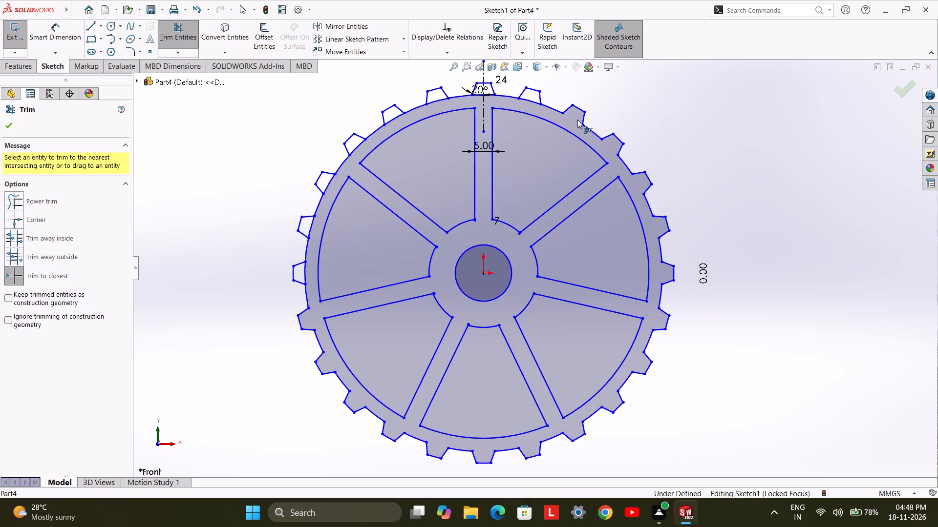
click(528, 101)
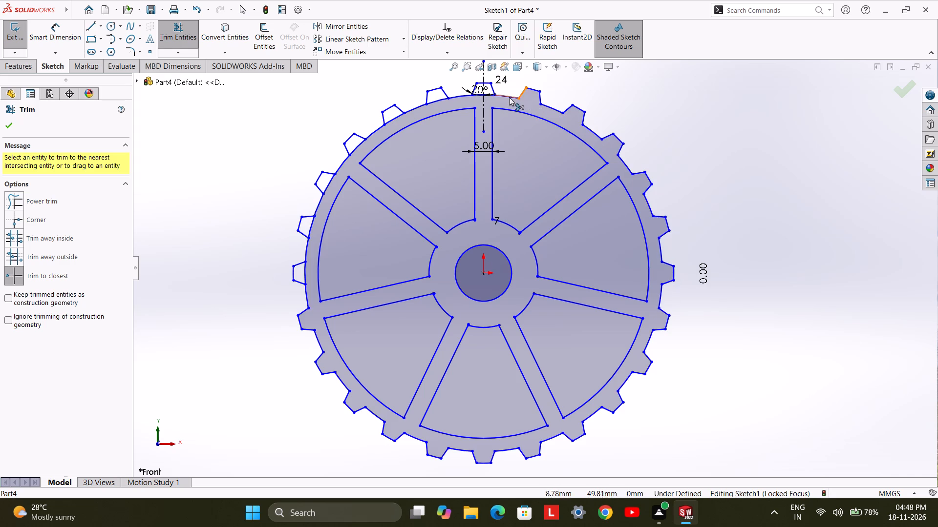
click(486, 93)
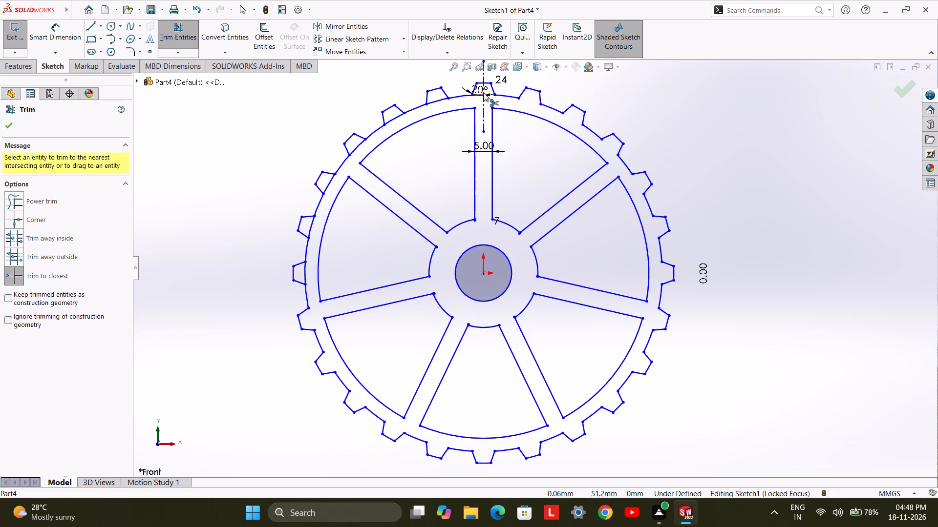
click(484, 93)
click(438, 98)
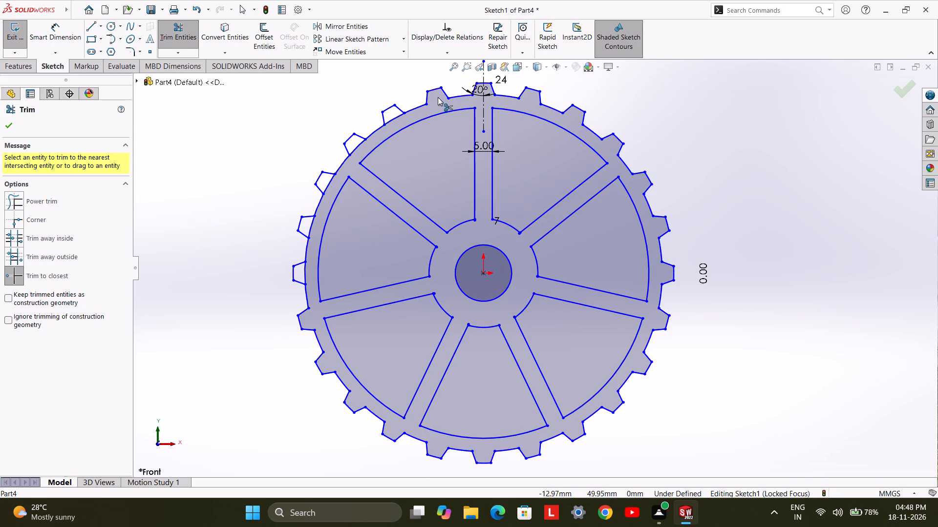
click(398, 112)
click(395, 118)
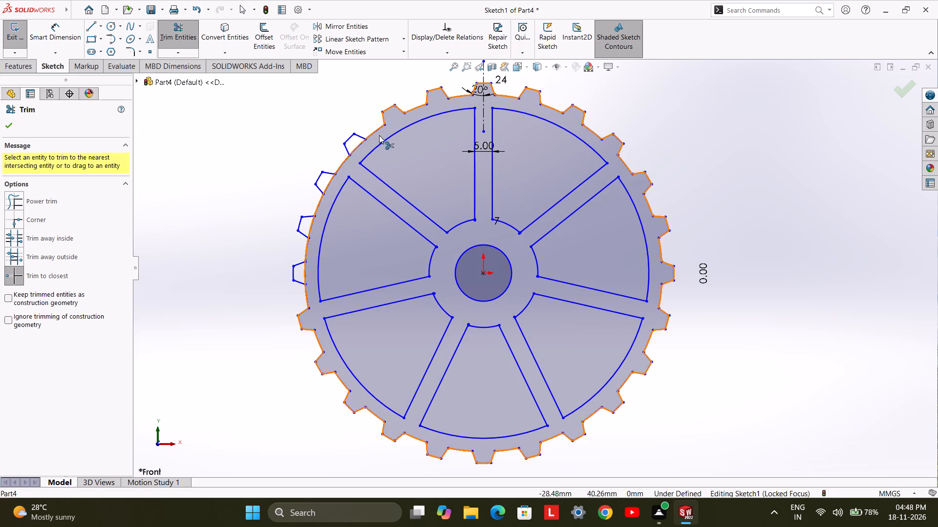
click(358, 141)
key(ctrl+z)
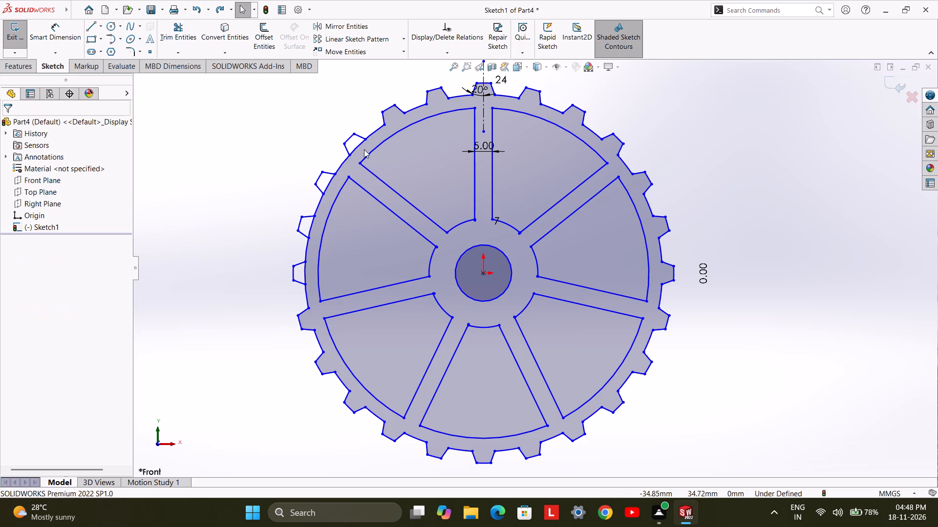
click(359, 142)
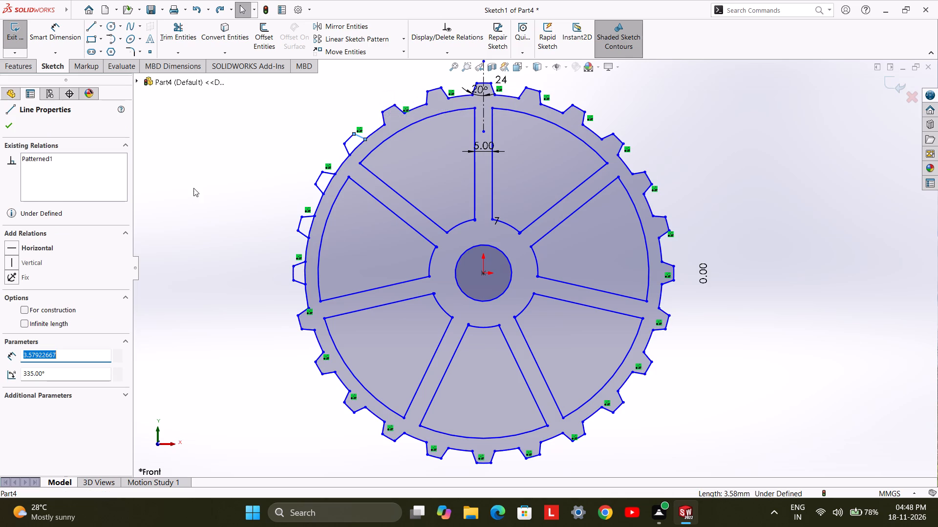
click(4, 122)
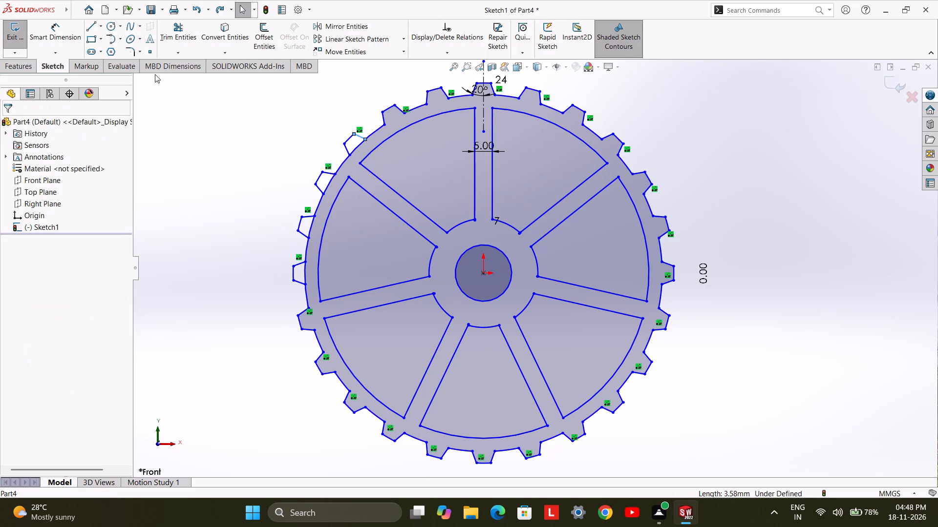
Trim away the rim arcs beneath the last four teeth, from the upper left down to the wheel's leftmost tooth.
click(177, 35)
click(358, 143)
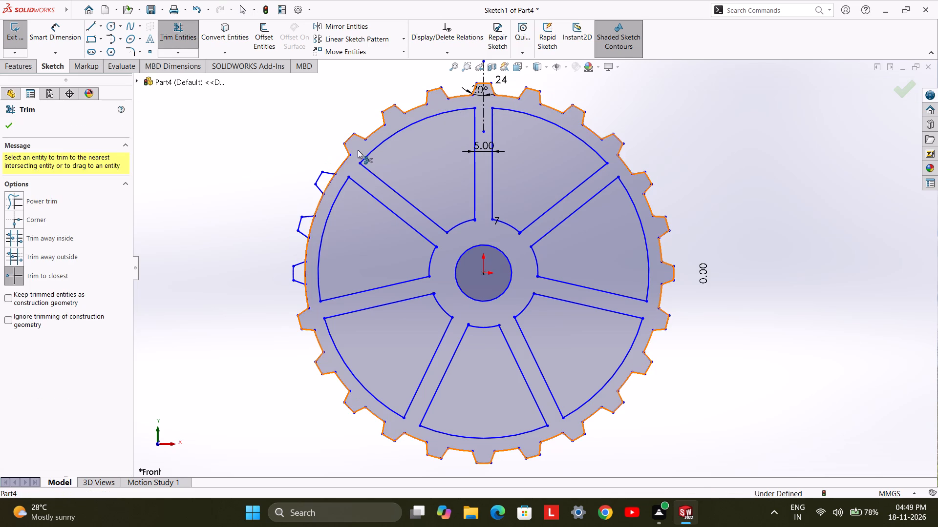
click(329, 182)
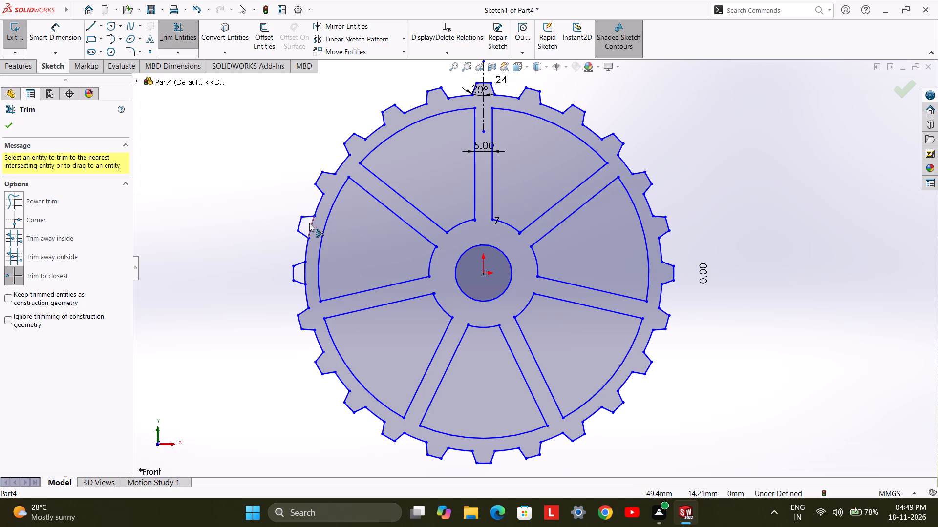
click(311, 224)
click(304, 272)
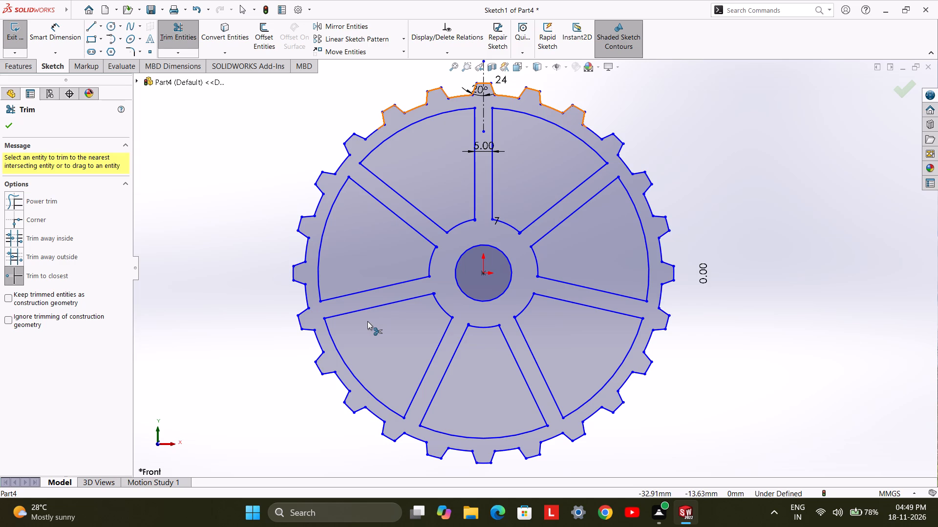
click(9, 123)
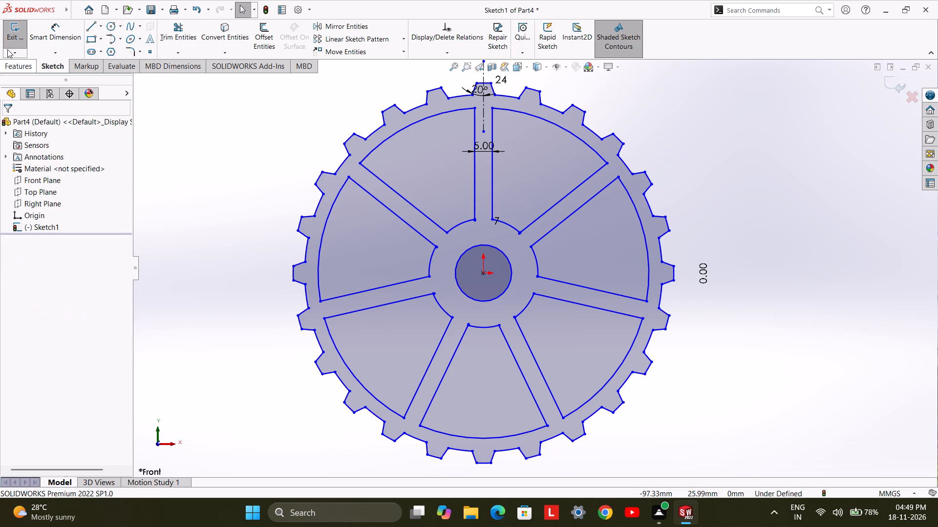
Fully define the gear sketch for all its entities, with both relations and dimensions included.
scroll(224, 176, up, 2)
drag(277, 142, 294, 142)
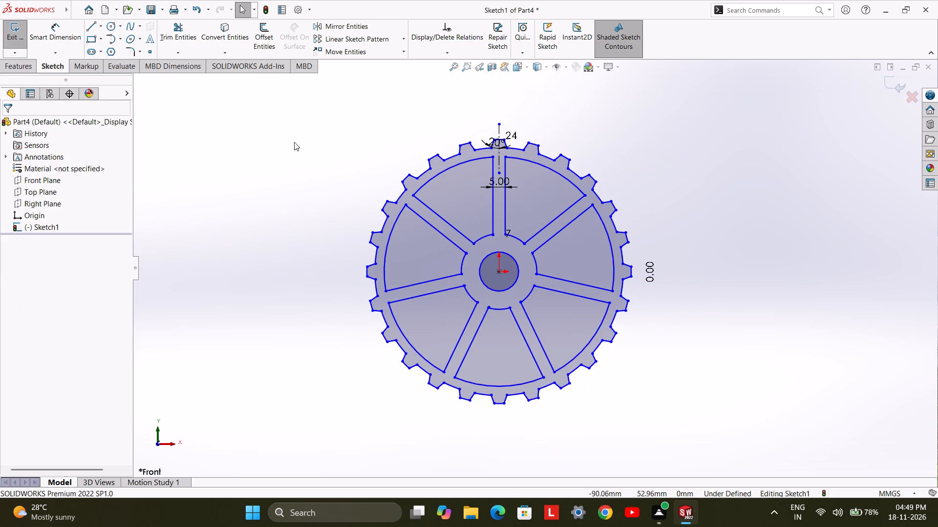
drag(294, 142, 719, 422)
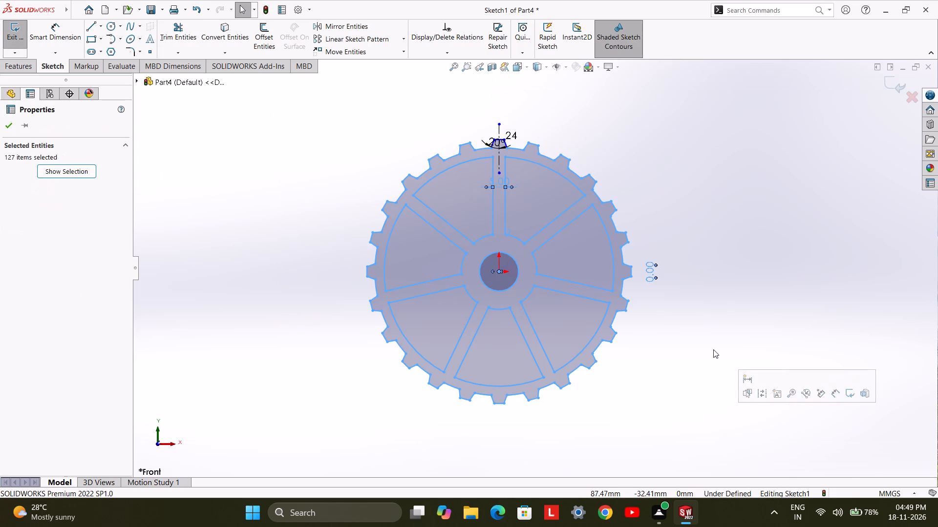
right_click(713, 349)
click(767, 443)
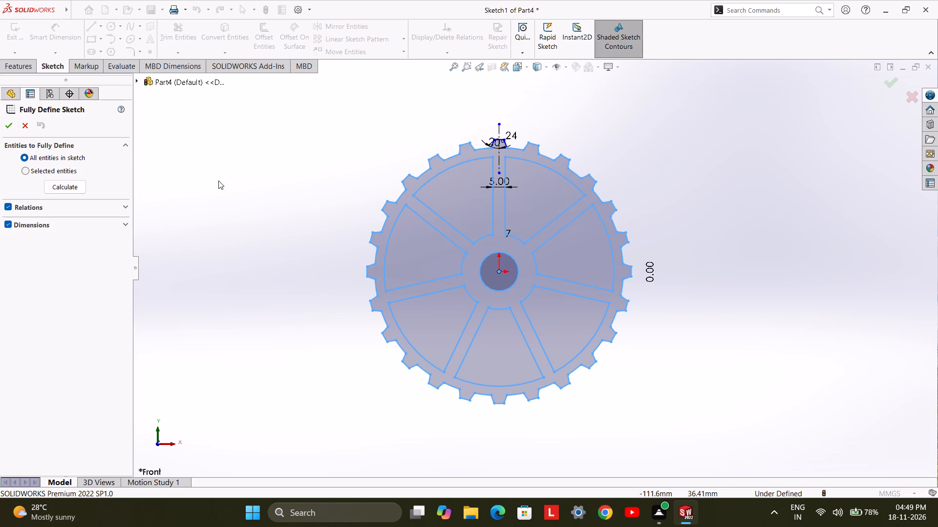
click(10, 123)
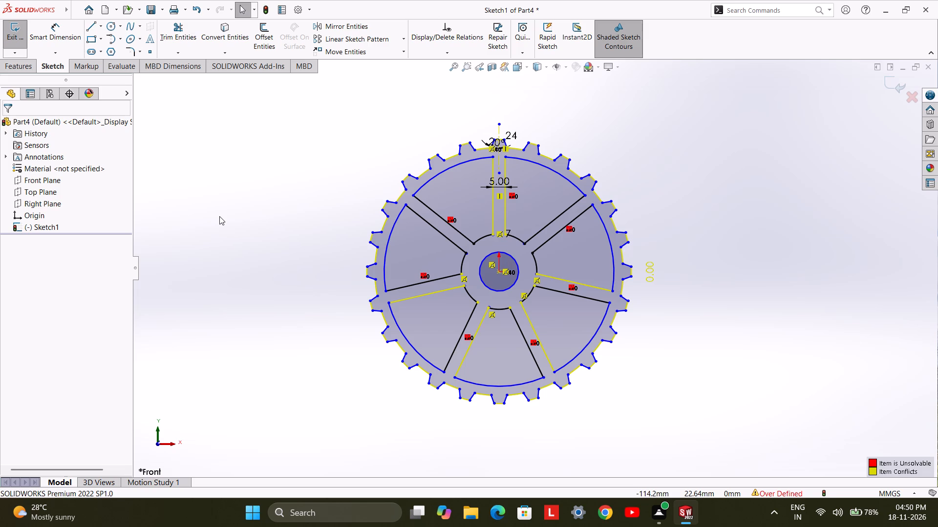
Examine the relations and definition status of the sketch at the top tooth, the rim, the hub and the spokes.
click(287, 300)
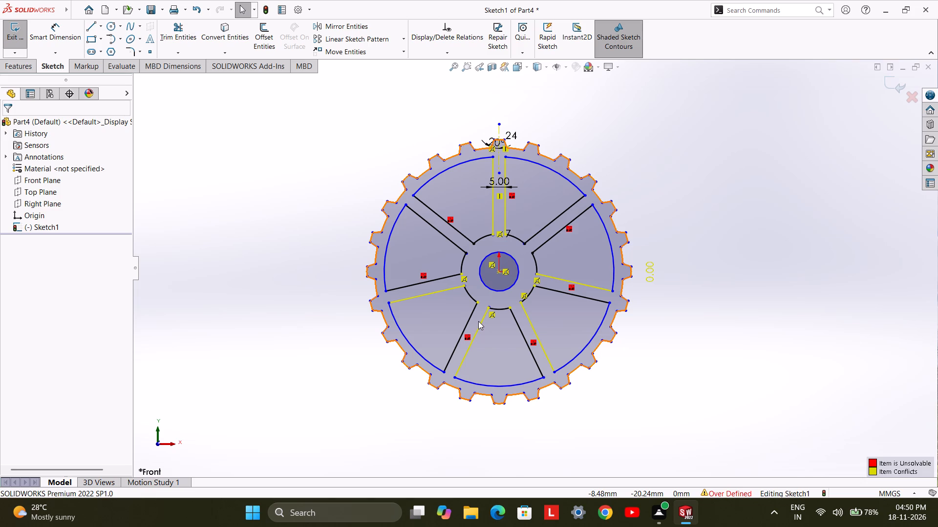
scroll(478, 321, down, 7)
scroll(478, 321, up, 2)
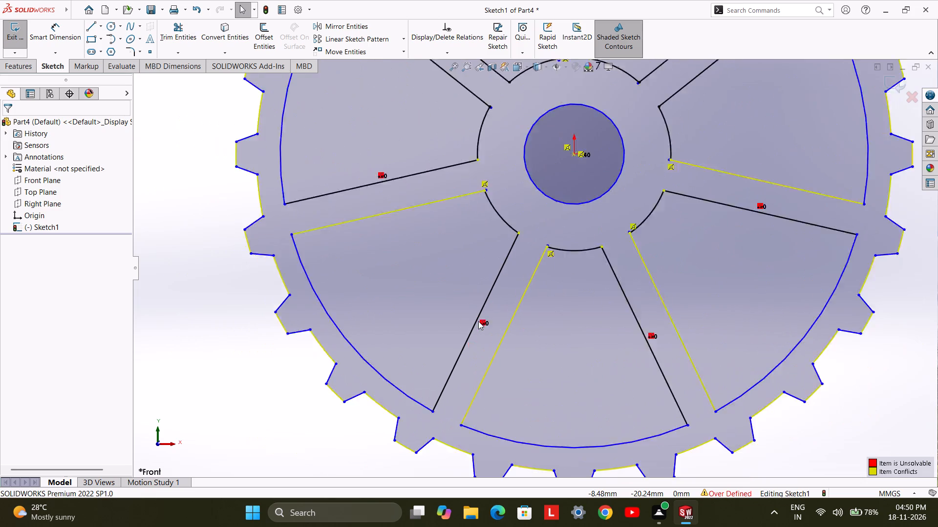
scroll(478, 321, up, 4)
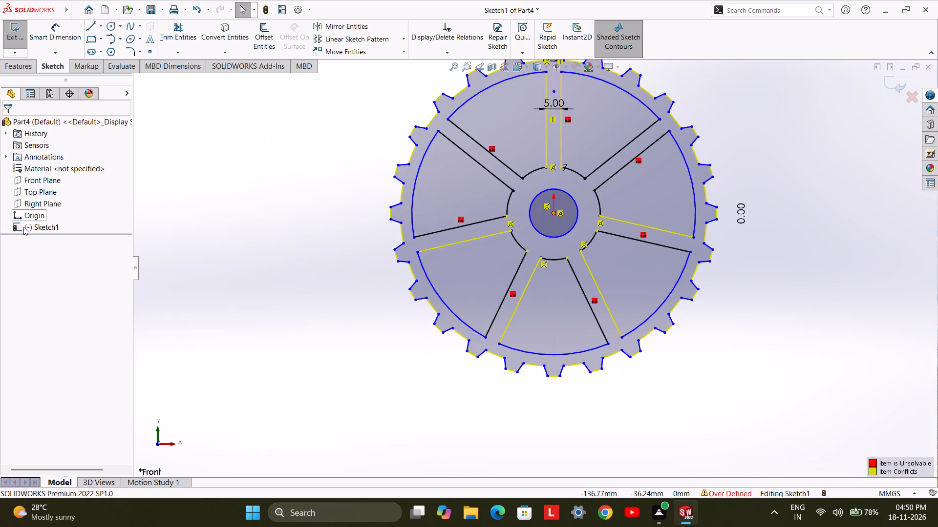
click(18, 227)
click(90, 286)
click(266, 320)
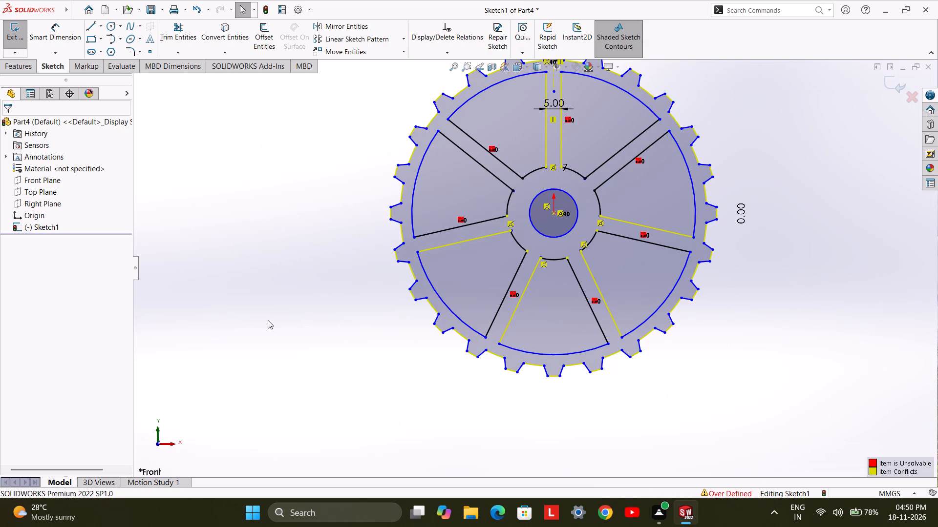
scroll(559, 217, up, 3)
scroll(566, 175, down, 10)
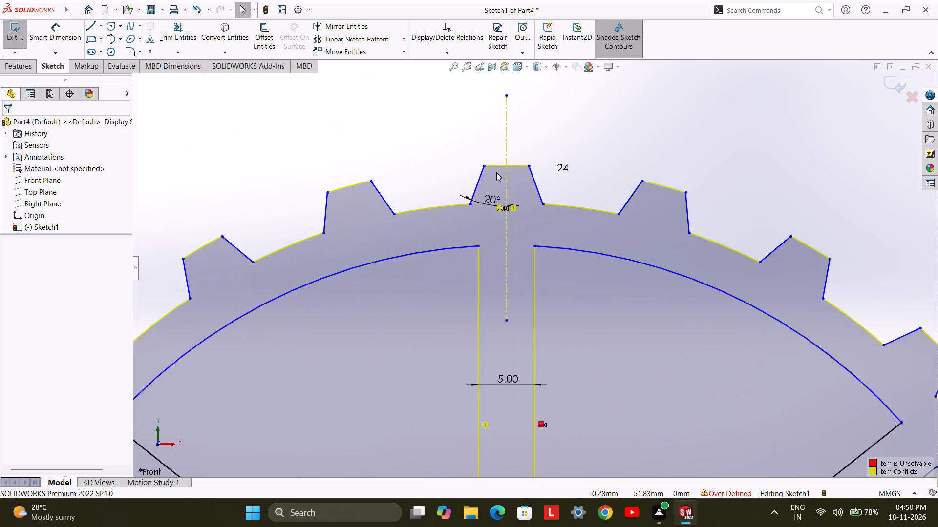
scroll(488, 178, down, 6)
click(509, 184)
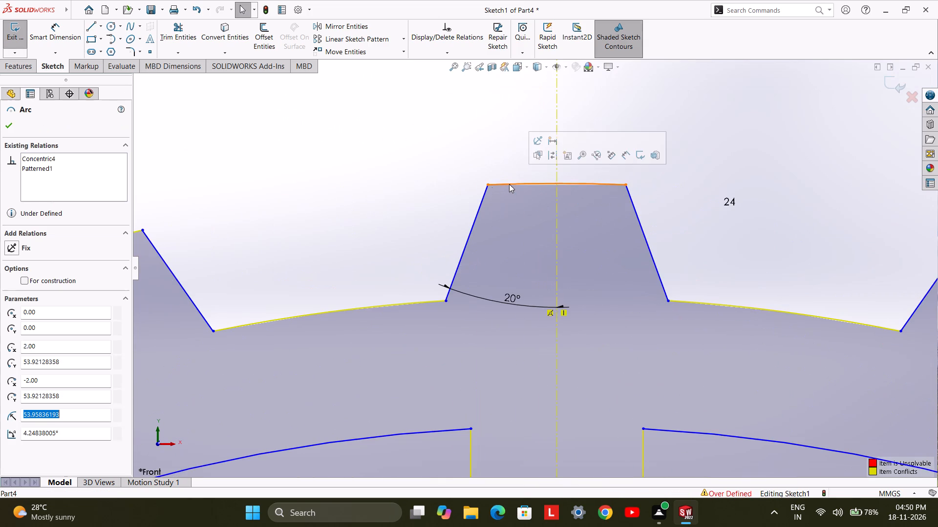
click(464, 153)
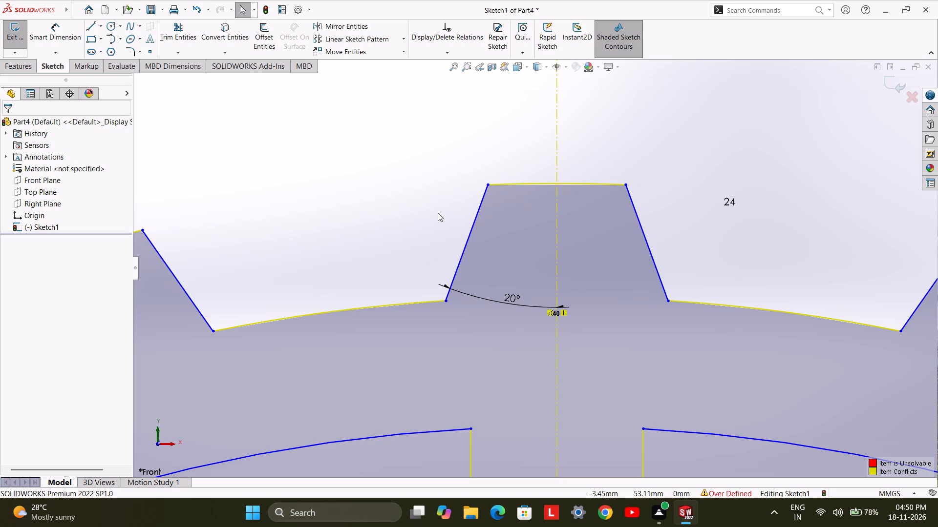
scroll(438, 213, down, 3)
scroll(414, 263, up, 2)
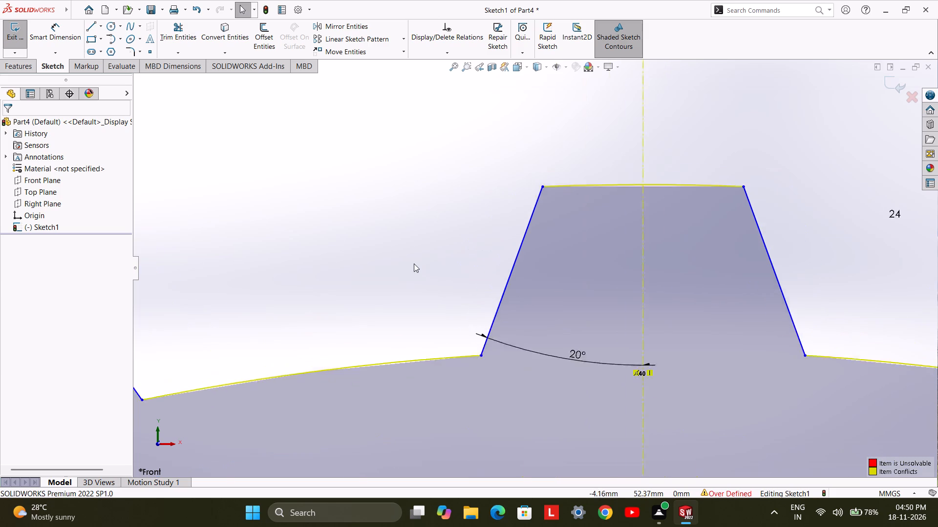
scroll(414, 263, up, 2)
scroll(521, 276, up, 3)
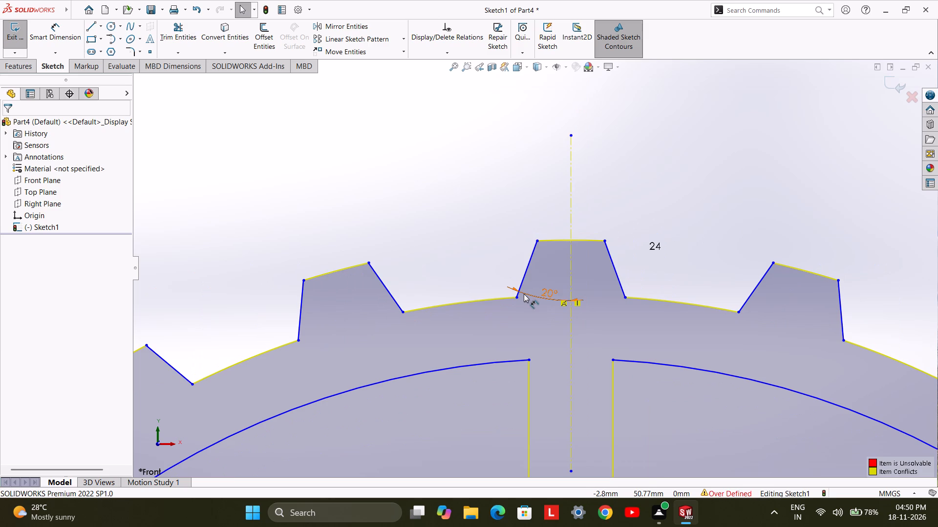
scroll(524, 294, down, 2)
scroll(524, 294, up, 4)
scroll(536, 324, down, 1)
scroll(539, 328, up, 11)
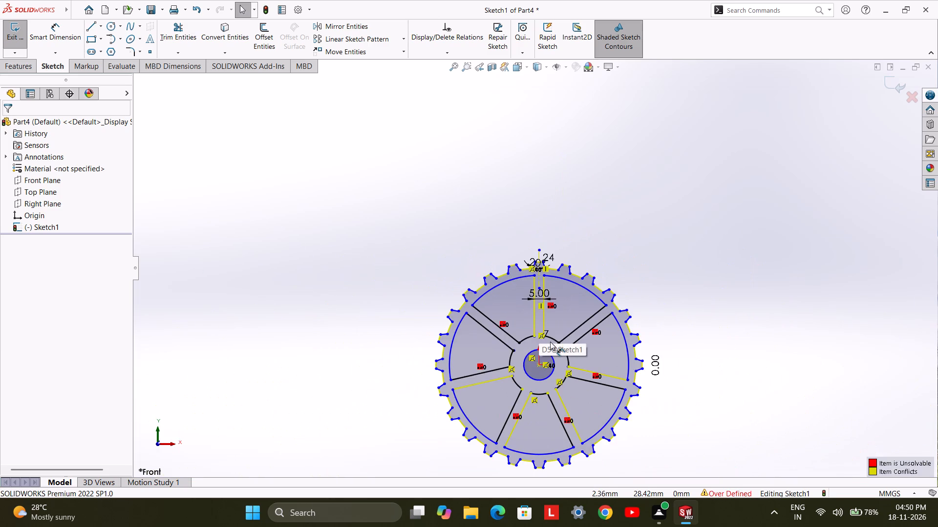
scroll(561, 364, down, 4)
scroll(564, 427, down, 3)
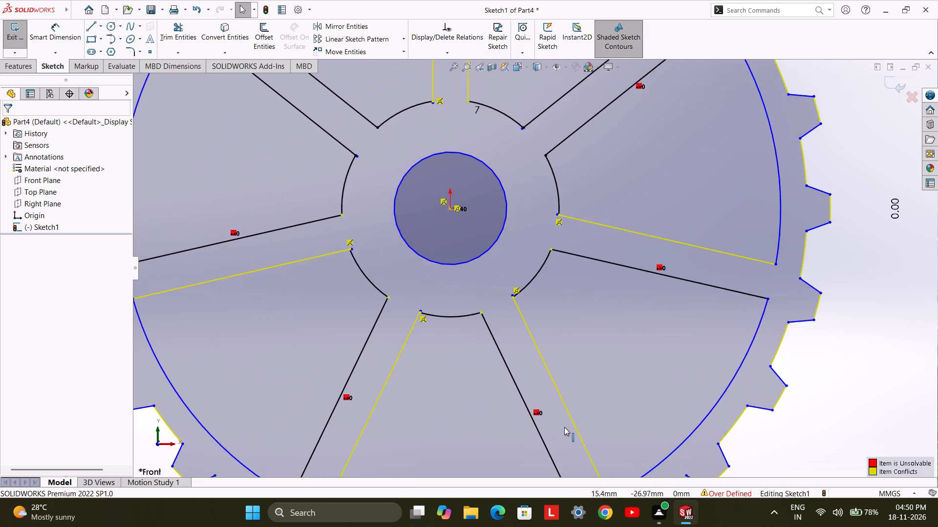
scroll(564, 427, up, 5)
scroll(573, 394, down, 4)
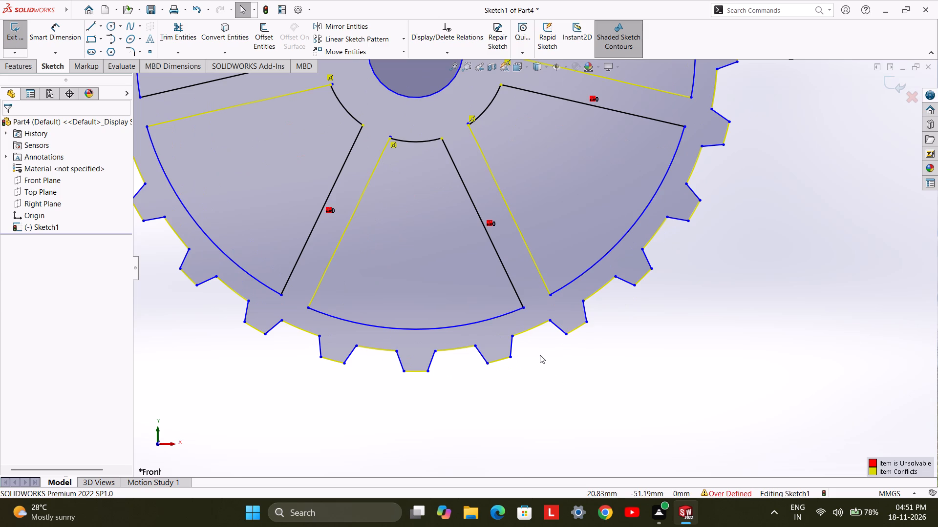
scroll(540, 355, down, 1)
scroll(540, 355, up, 7)
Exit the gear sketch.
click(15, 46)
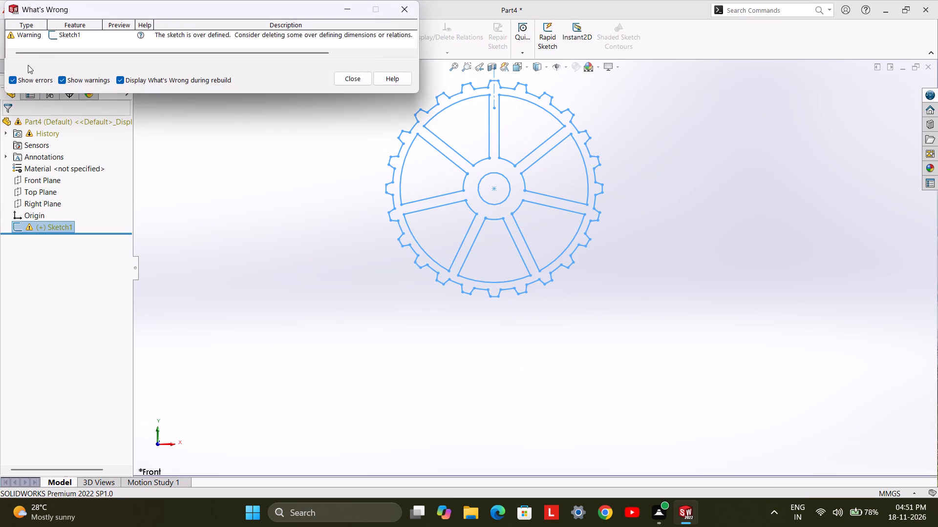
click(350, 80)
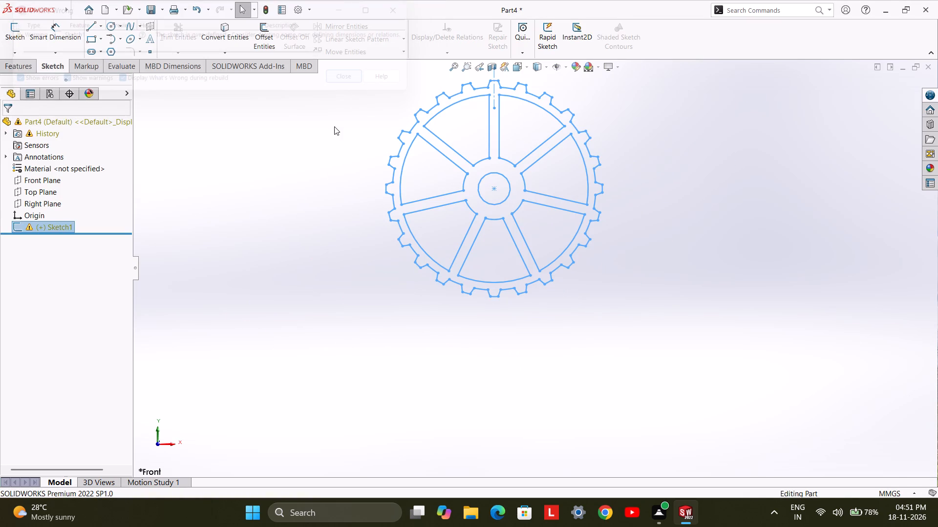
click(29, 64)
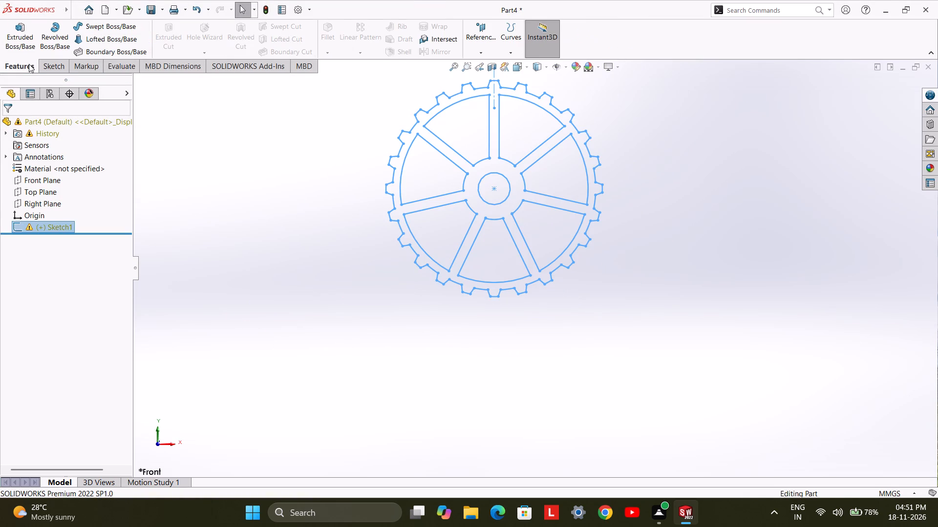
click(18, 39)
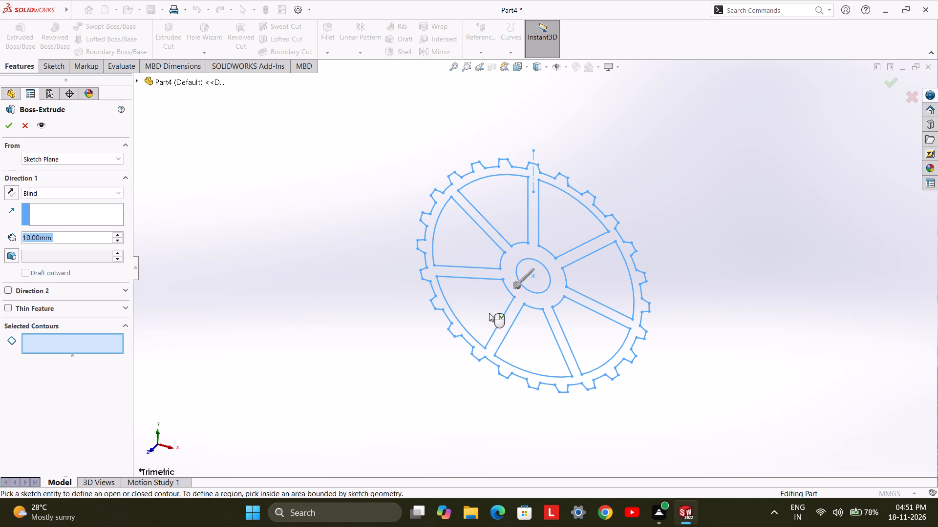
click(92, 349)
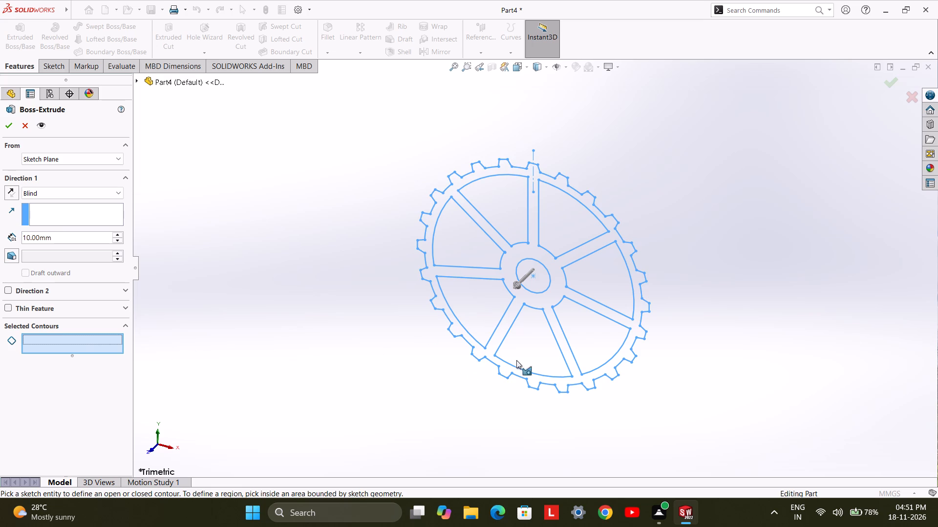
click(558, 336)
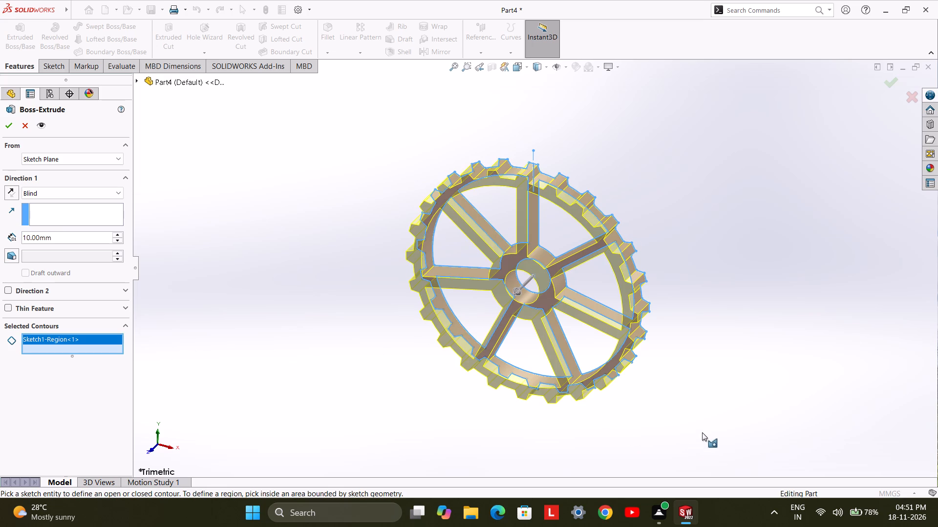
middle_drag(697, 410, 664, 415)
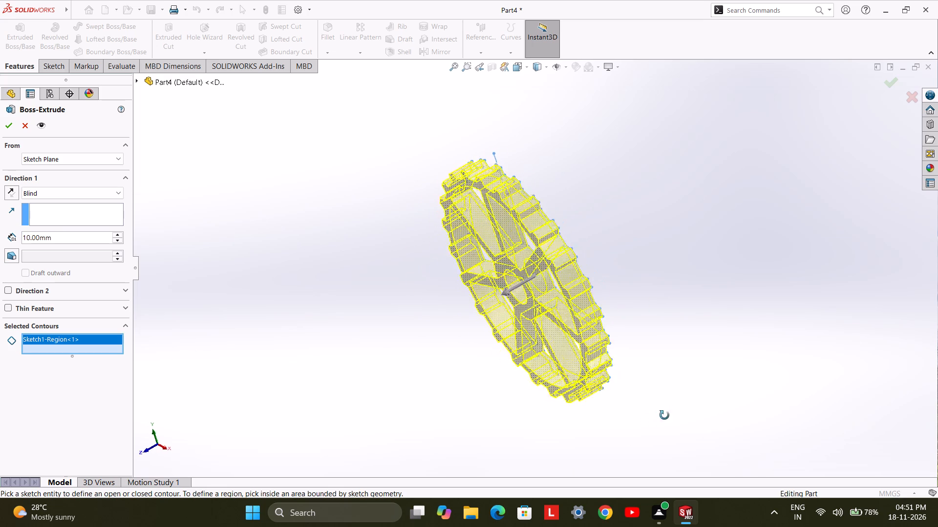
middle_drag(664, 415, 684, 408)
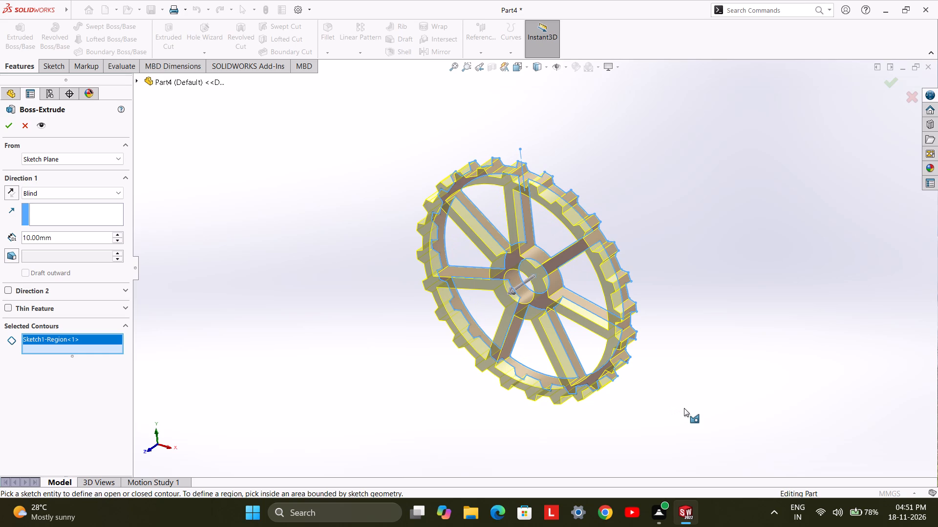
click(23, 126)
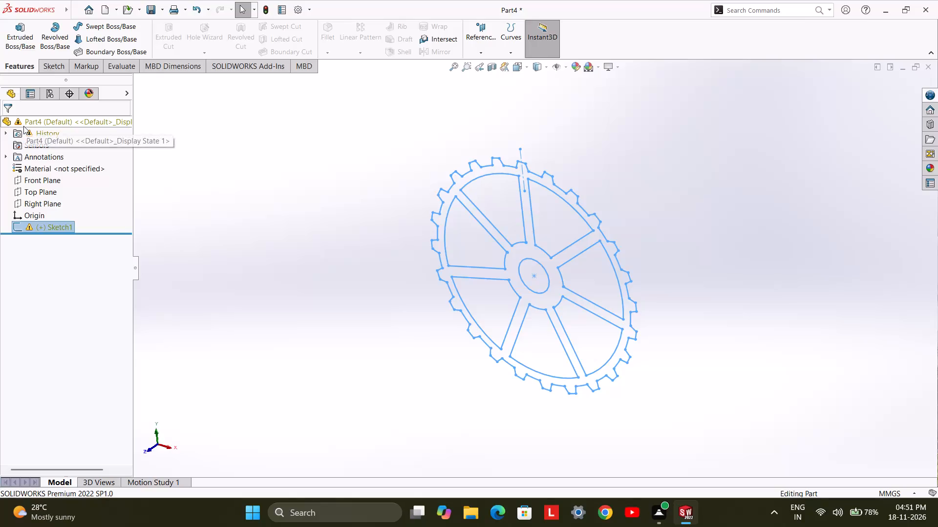
Undo the sketch exit, the full definition, all the rim trims and the circular tooth pattern, back to the single top tooth.
key(ctrl+z)
key(ctrl+z)
key(ctrl+z)
key(ctrl+z)
key(ctrl+z)
key(ctrl+z)
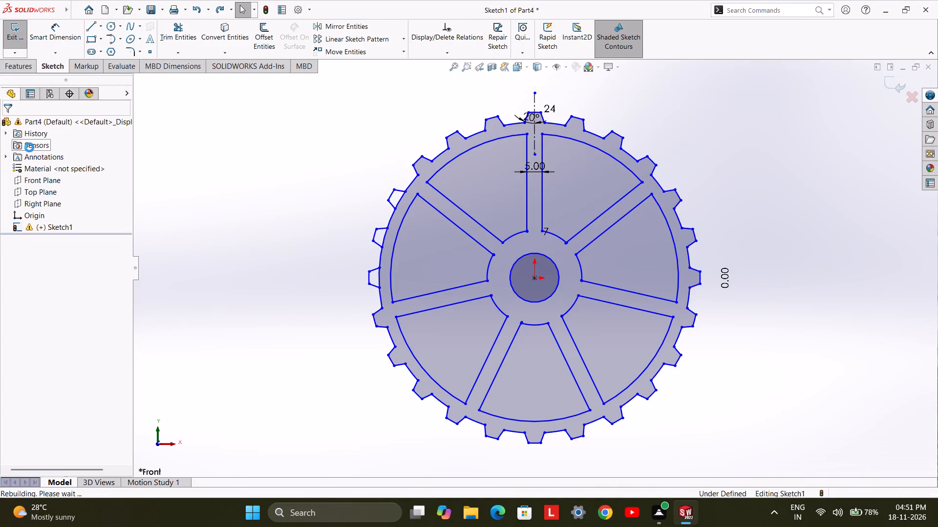
key(ctrl+z)
key(ctrl+z)
key(ctrl+z)
key(ctrl+z)
key(ctrl+z)
key(ctrl+z)
key(ctrl+z)
key(ctrl+z)
key(ctrl+z)
key(ctrl+z)
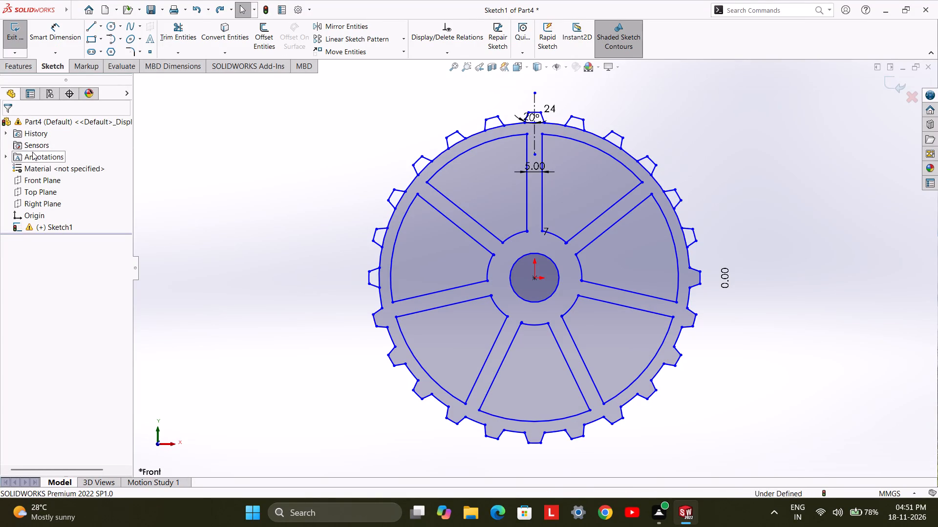
key(ctrl+z)
key(ctrl+z)
key(ctrl+z)
key(ctrl+z)
key(ctrl+z)
key(ctrl+z)
key(ctrl+z)
key(ctrl+z)
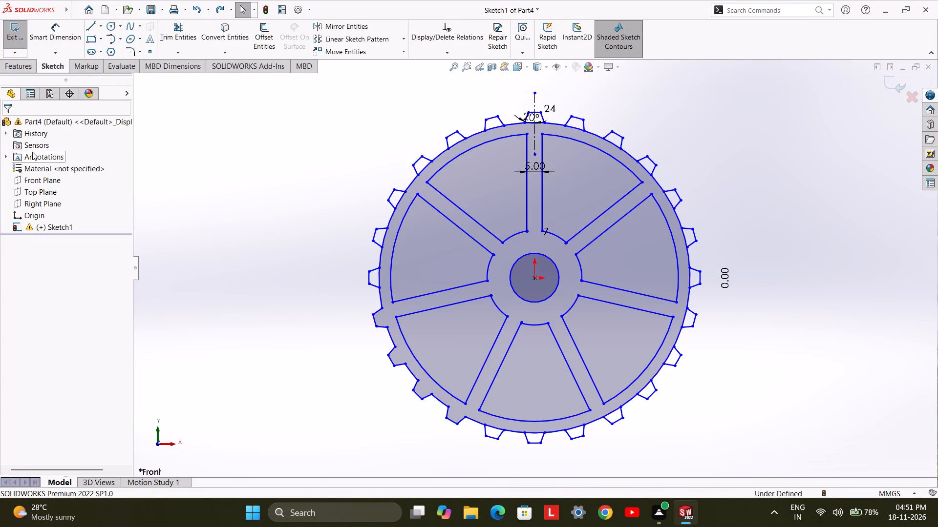
key(ctrl+z)
key(ctrl+z)
key(ctrl+z)
key(ctrl+z)
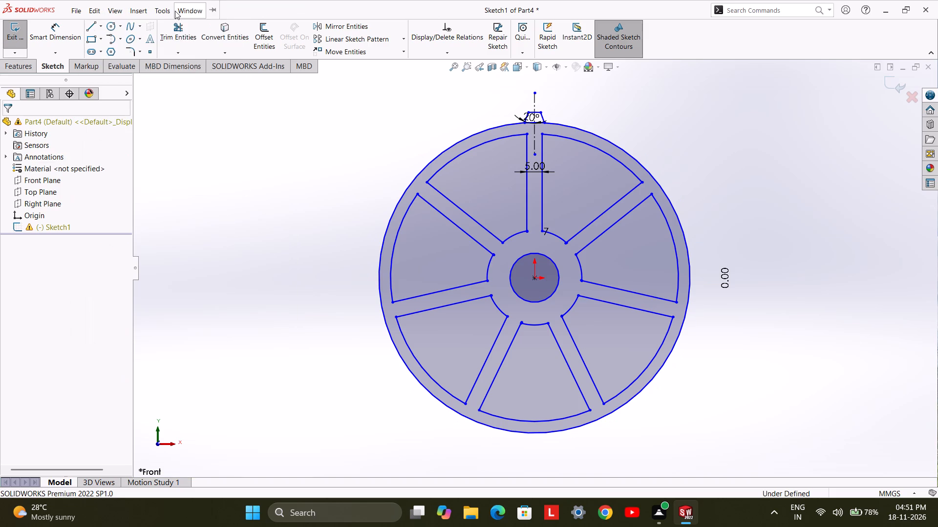
Redo the circular pattern of 24 teeth around the rim.
click(263, 243)
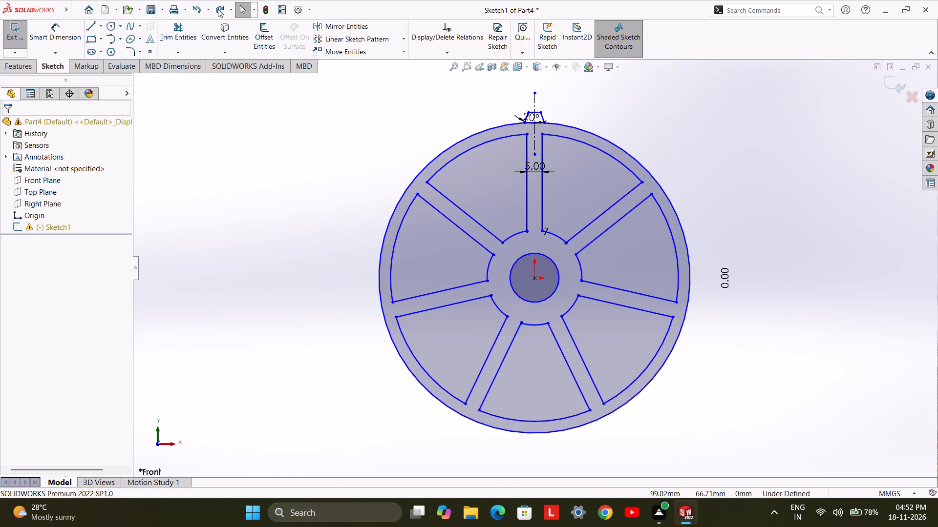
click(218, 9)
click(257, 309)
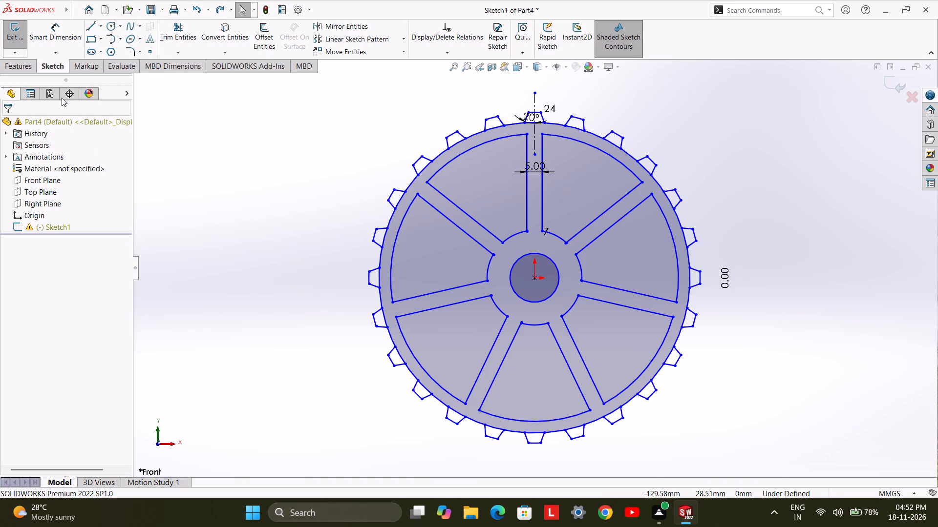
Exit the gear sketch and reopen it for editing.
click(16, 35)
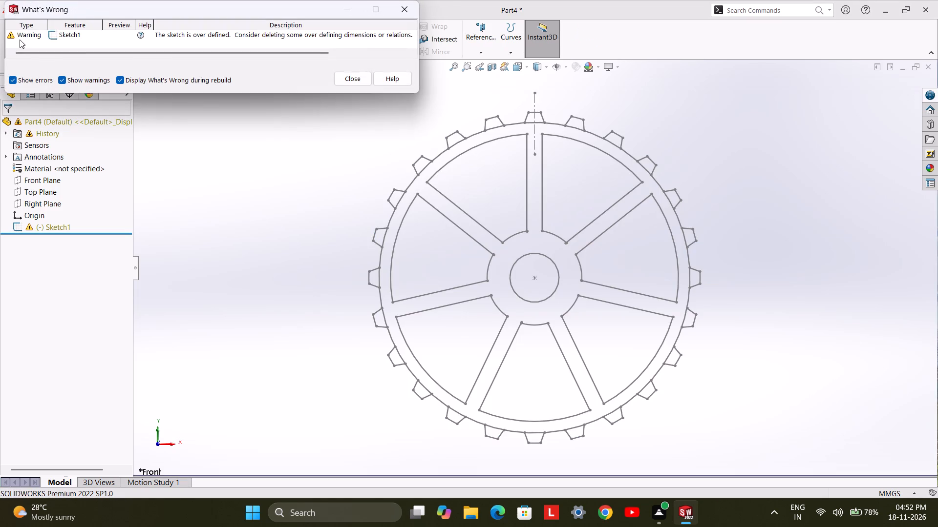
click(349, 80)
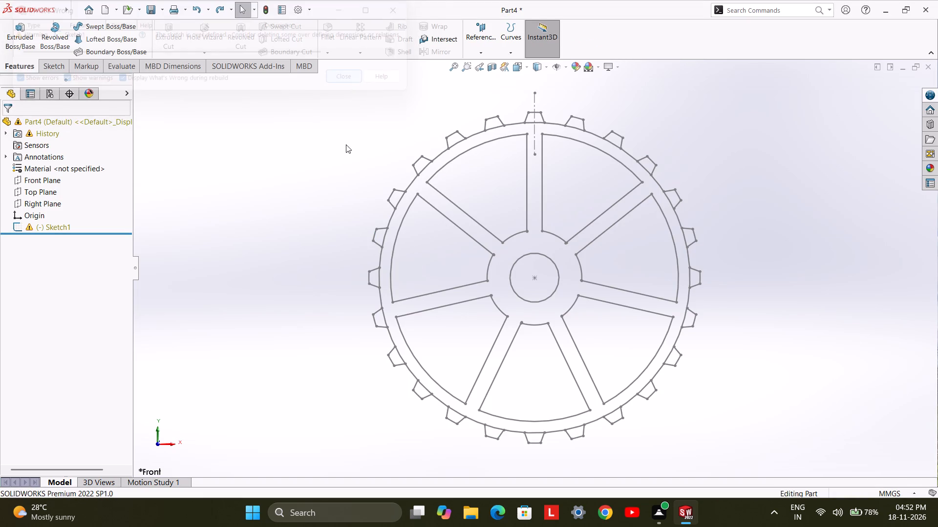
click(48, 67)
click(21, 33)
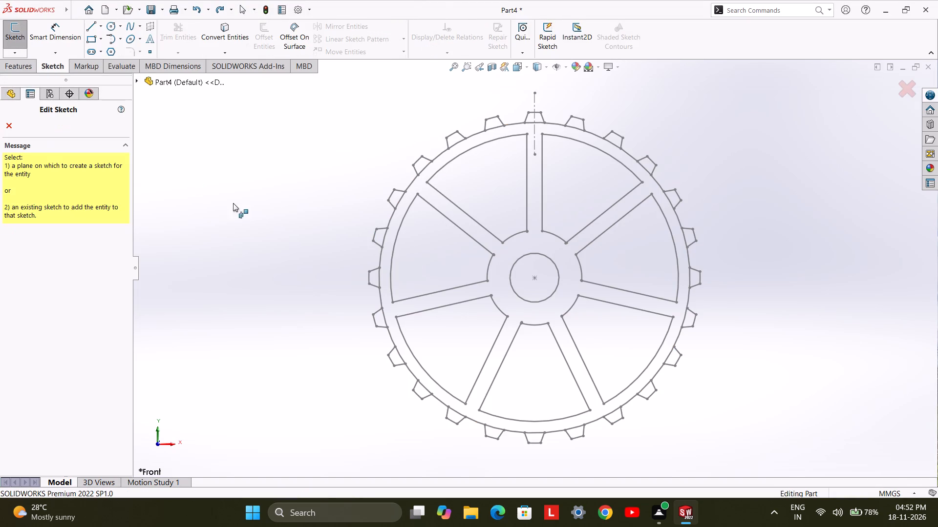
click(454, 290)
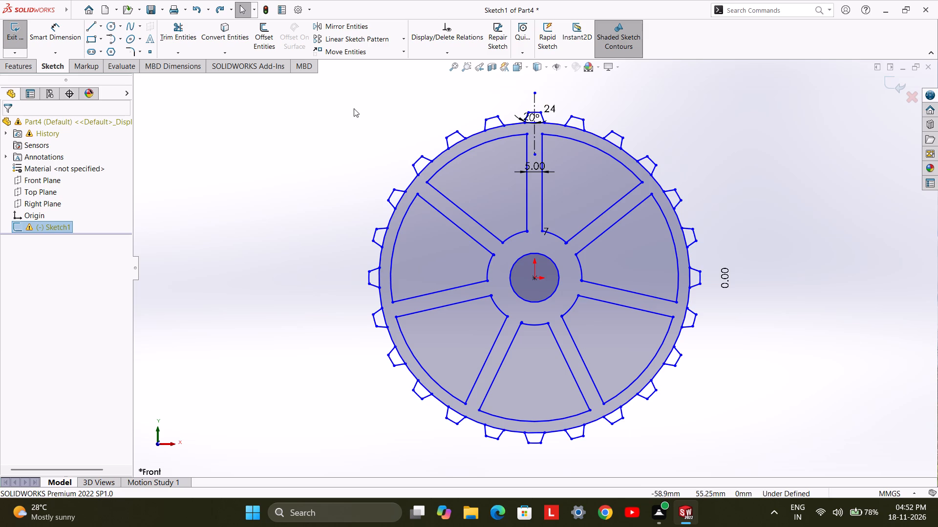
Apply Fully Define Sketch to all entities in the gear sketch, with relations and dimensions included.
drag(354, 108, 748, 455)
right_click(747, 430)
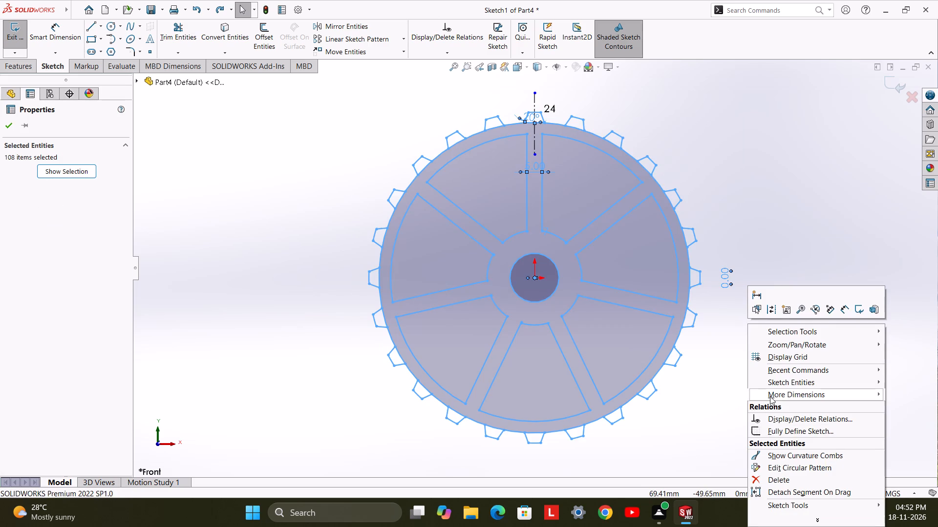
click(794, 430)
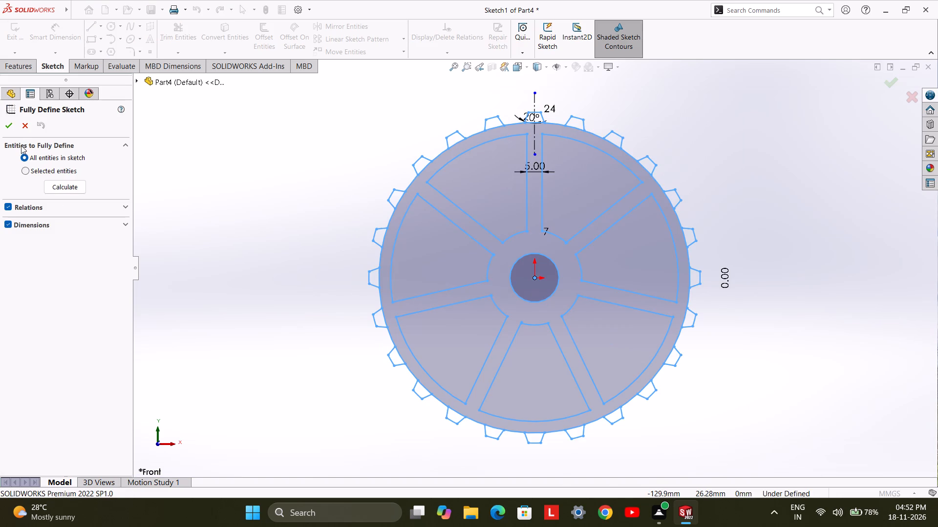
click(9, 130)
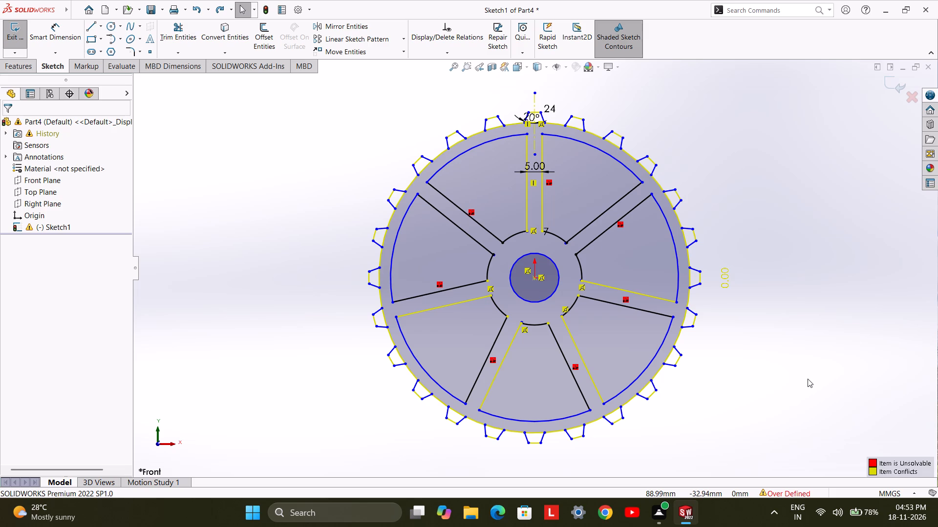
Extrude the region containing the rim, spokes and hub 18 mm with the Mid Plane end condition.
click(13, 62)
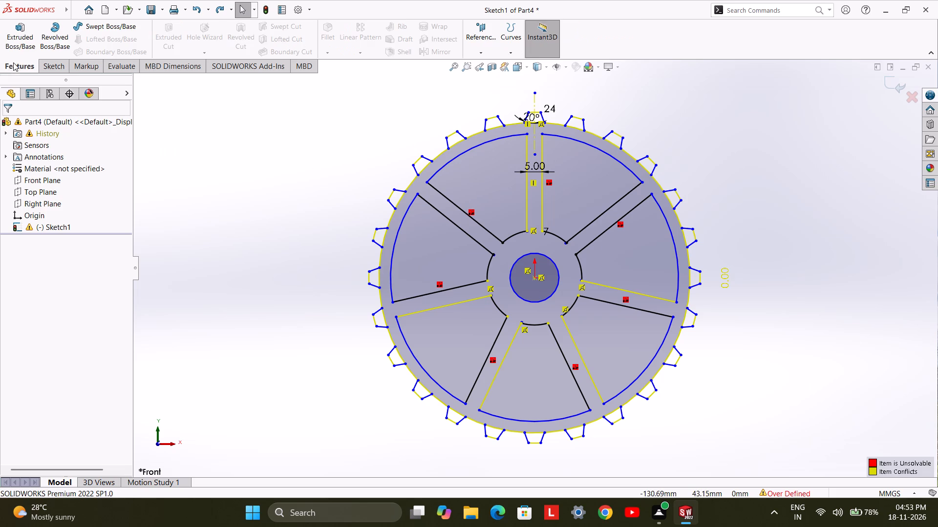
click(11, 47)
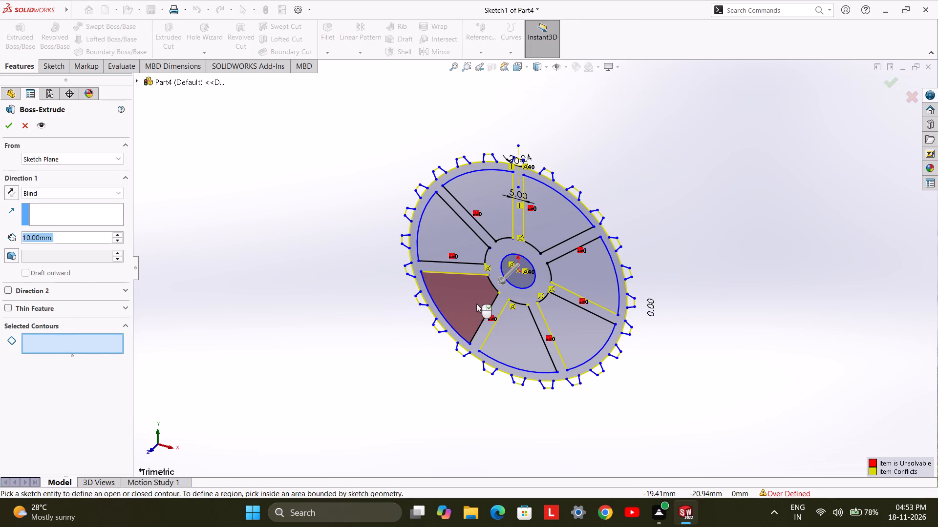
click(487, 323)
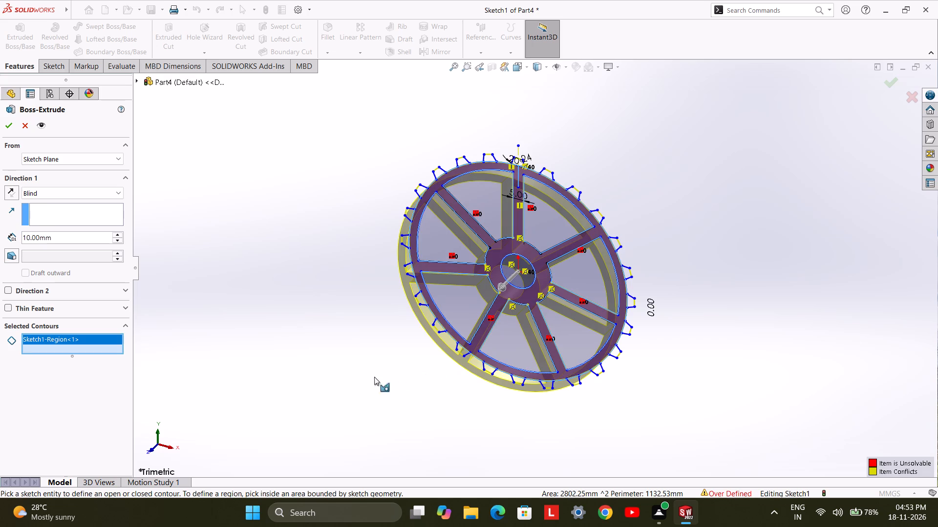
click(90, 196)
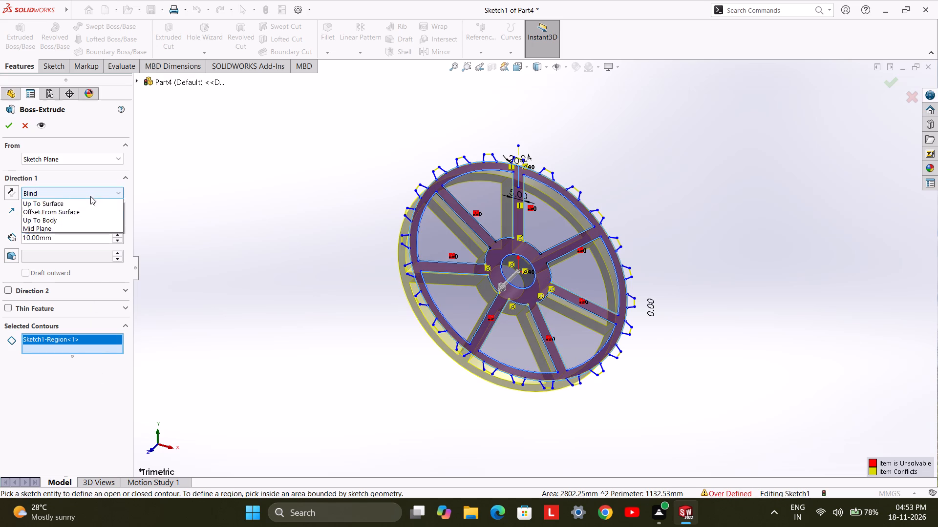
click(79, 245)
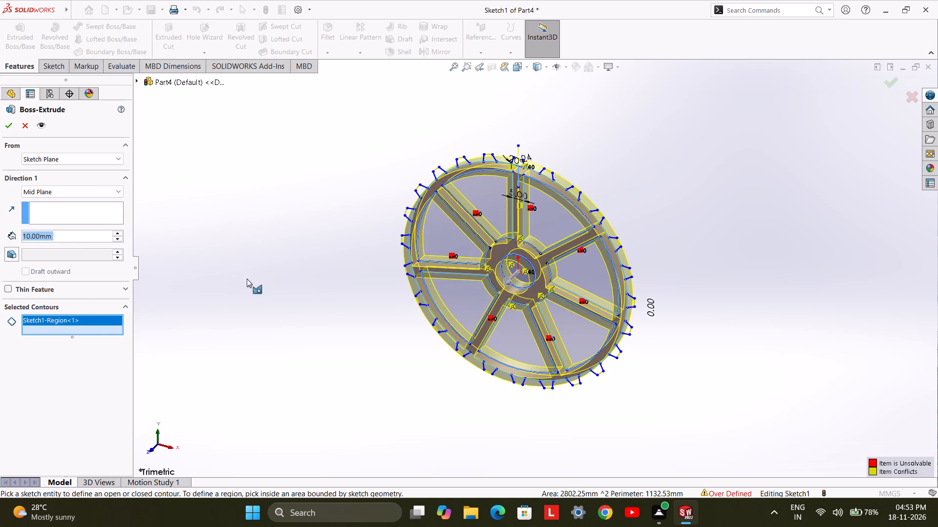
middle_drag(247, 279, 206, 304)
middle_drag(206, 304, 242, 292)
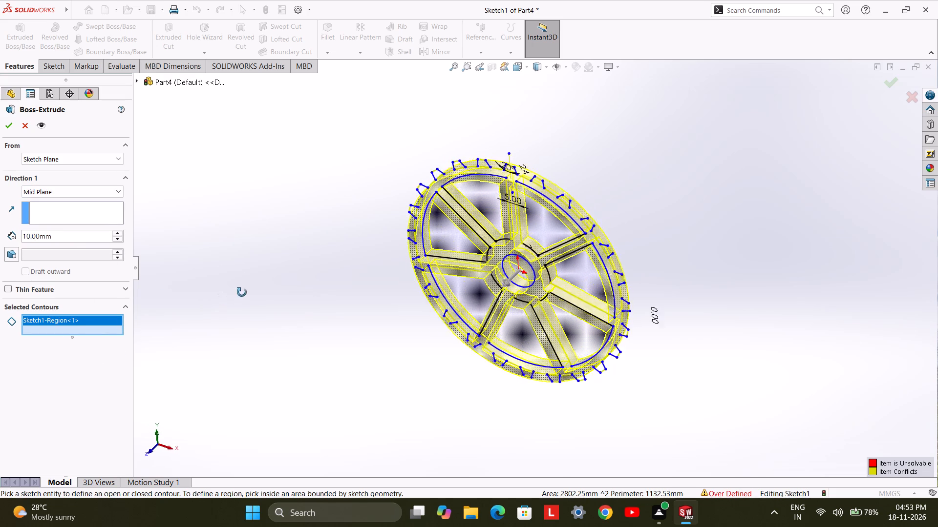
middle_drag(242, 292, 288, 276)
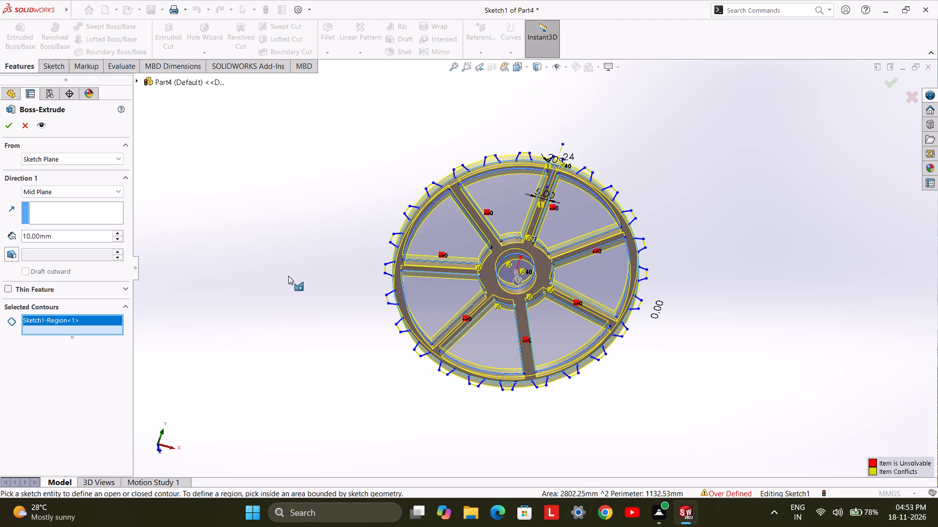
double_click(98, 233)
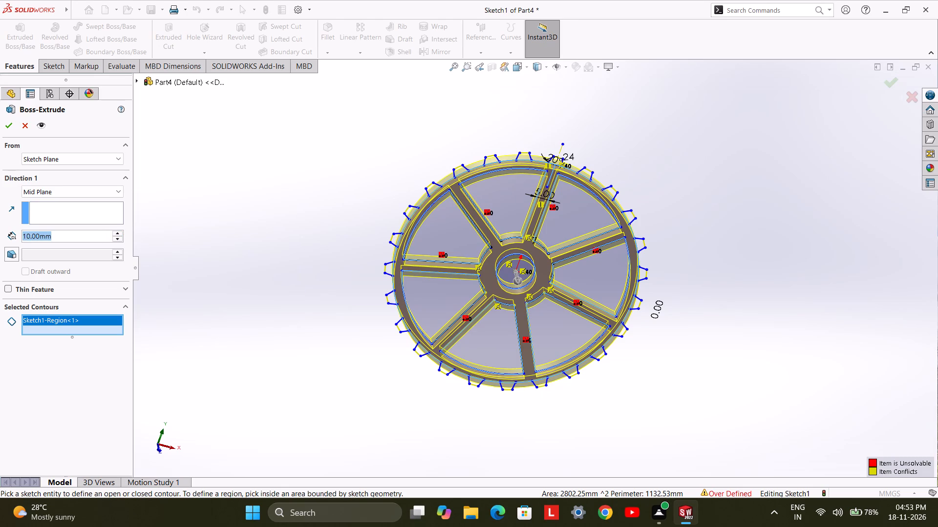
text(18)
key(Return)
click(2, 122)
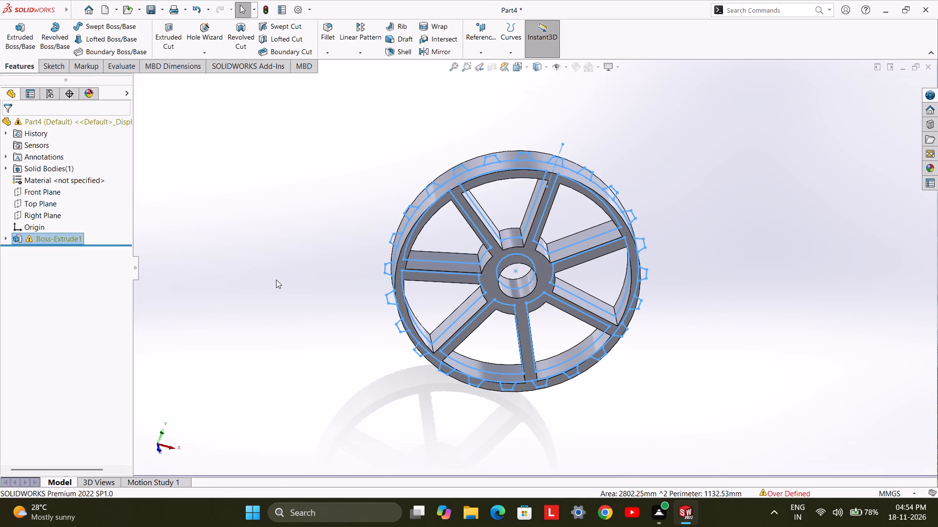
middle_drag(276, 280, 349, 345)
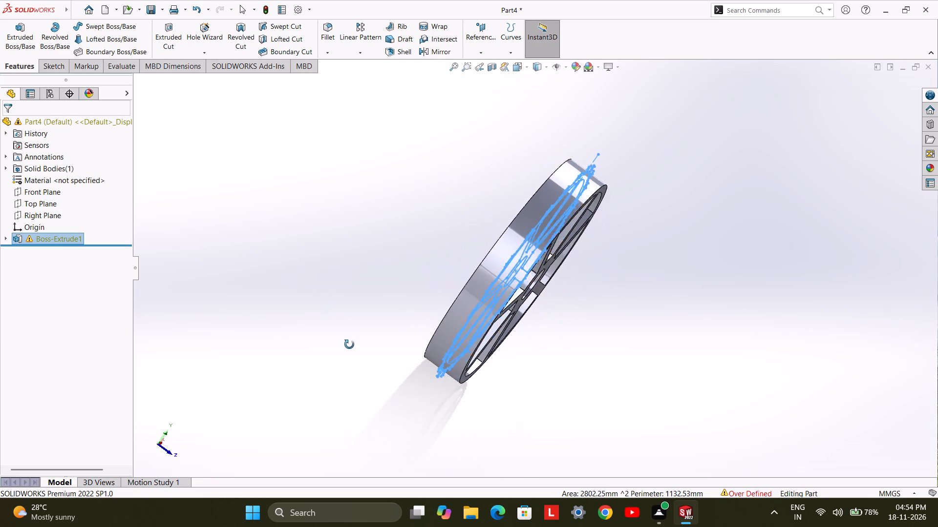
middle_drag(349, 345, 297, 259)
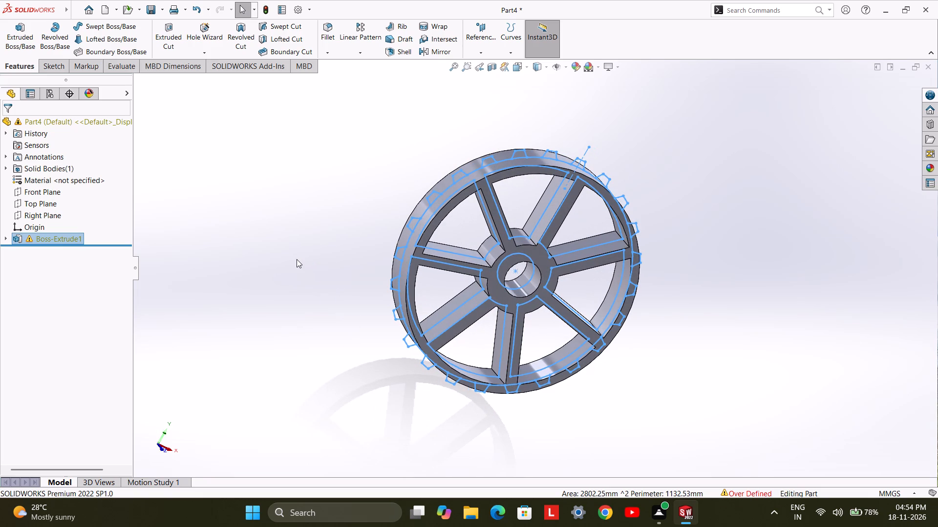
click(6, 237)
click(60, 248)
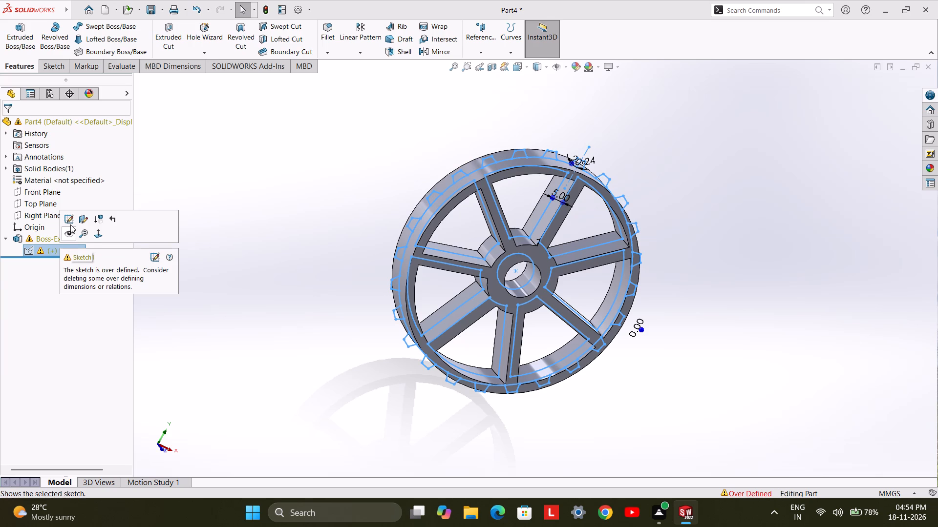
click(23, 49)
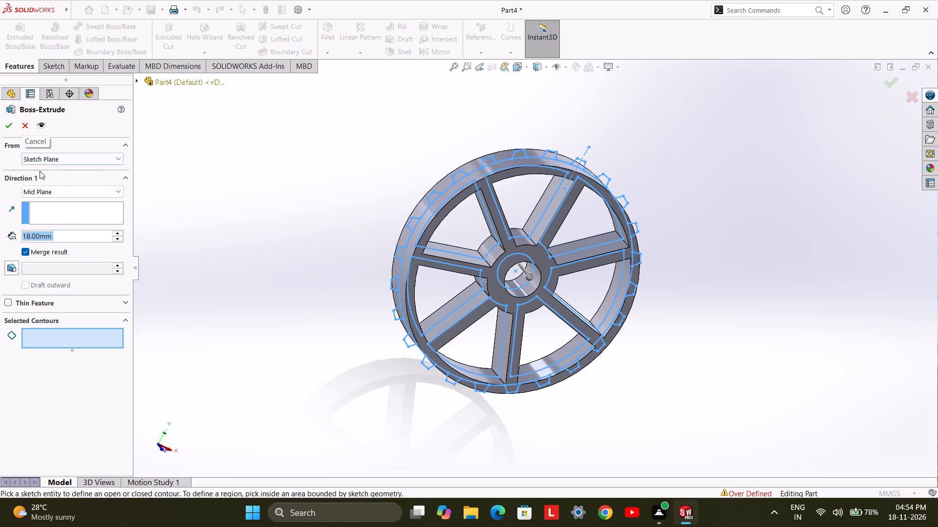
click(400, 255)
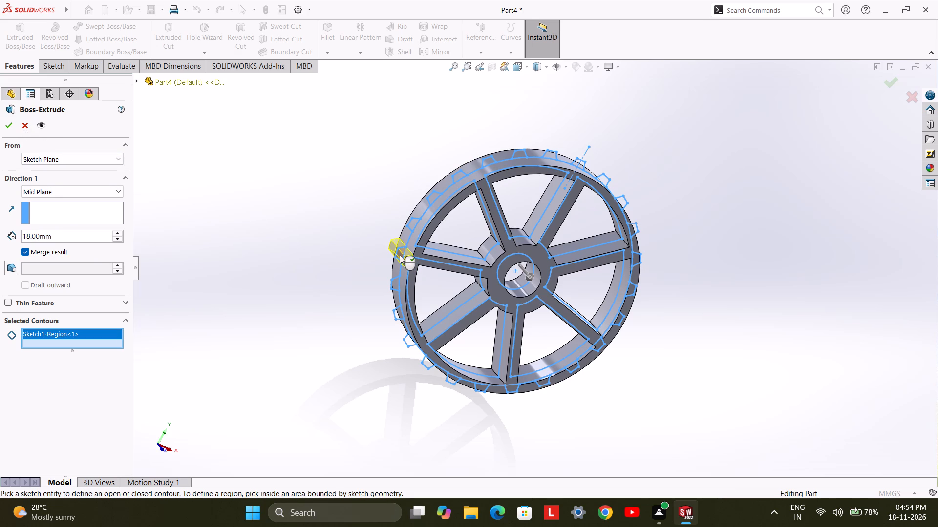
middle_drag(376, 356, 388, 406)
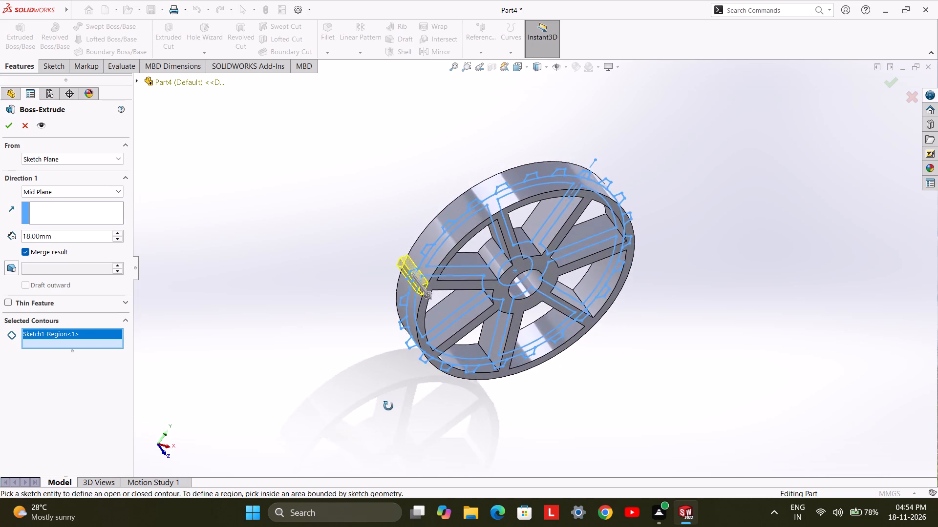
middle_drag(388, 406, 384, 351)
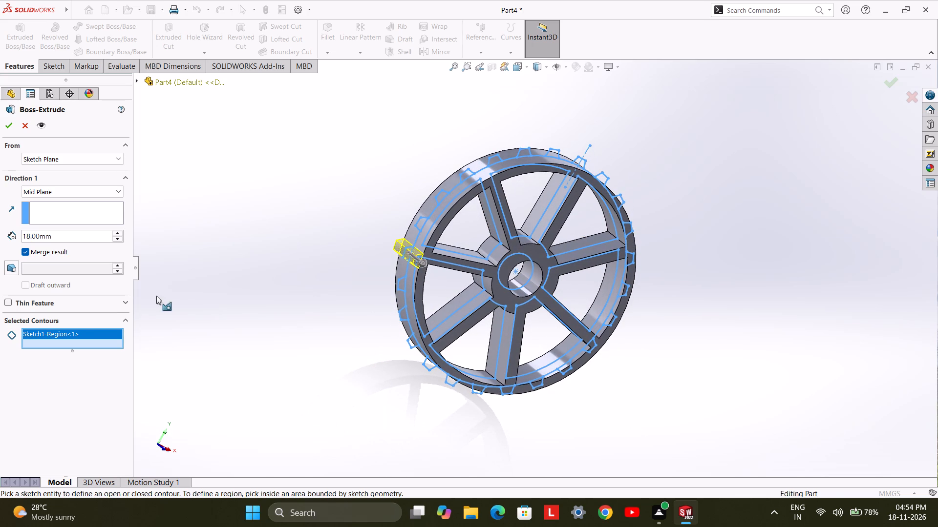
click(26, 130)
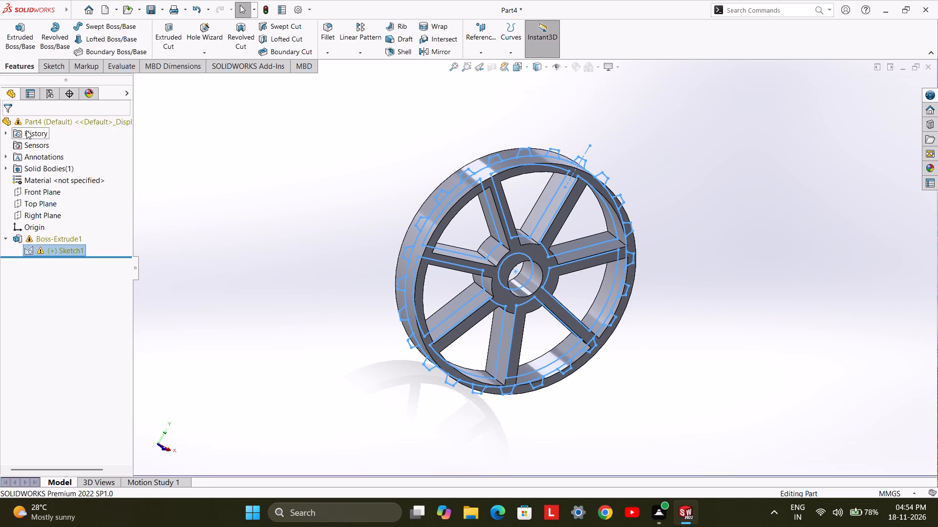
Edit the extrusion's sketch and trim the rim arcs beneath the four teeth counterclockwise of the top tooth.
click(57, 64)
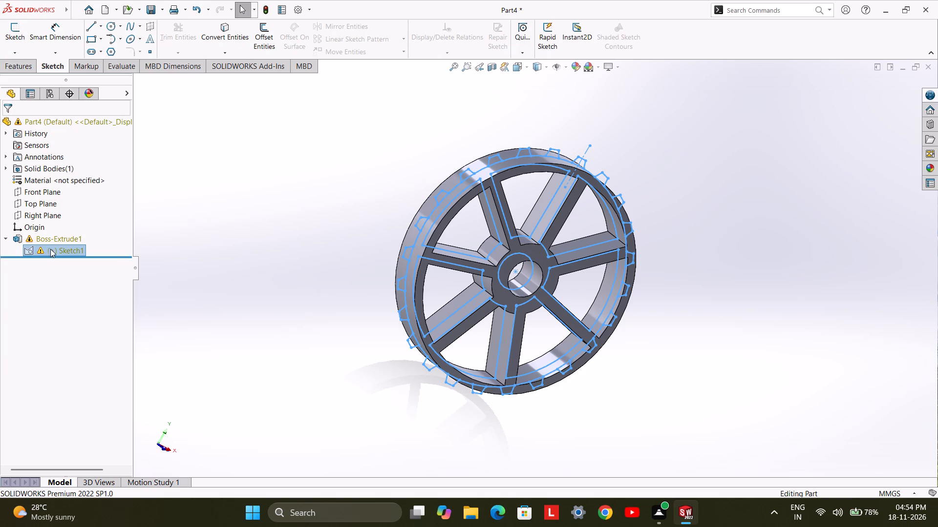
click(16, 40)
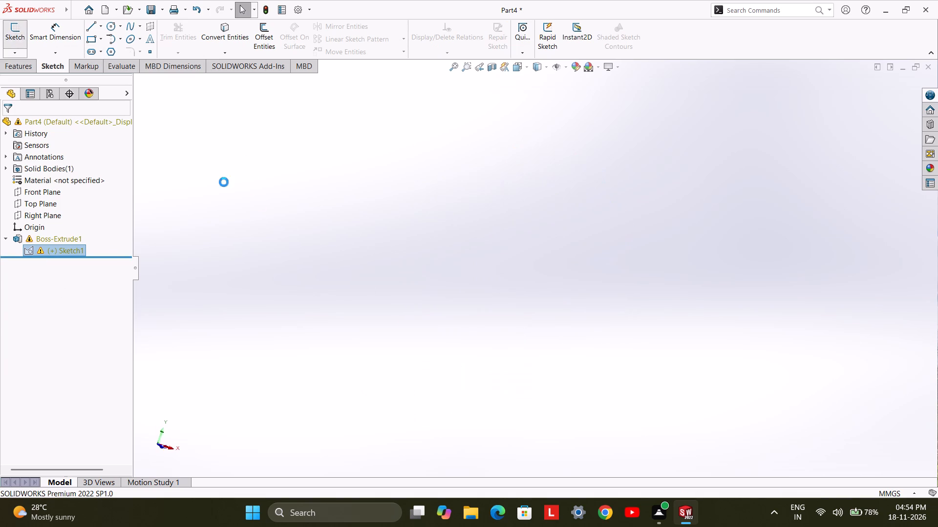
scroll(474, 234, down, 4)
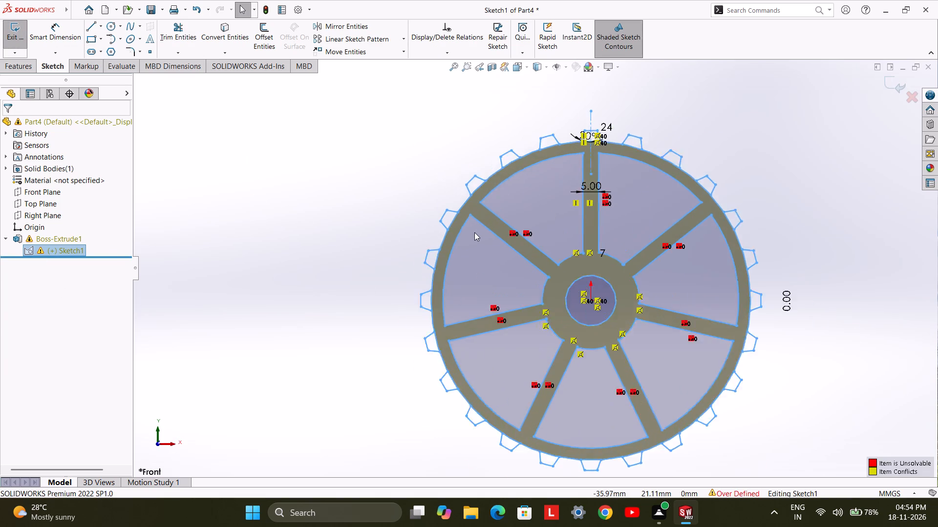
scroll(474, 232, down, 2)
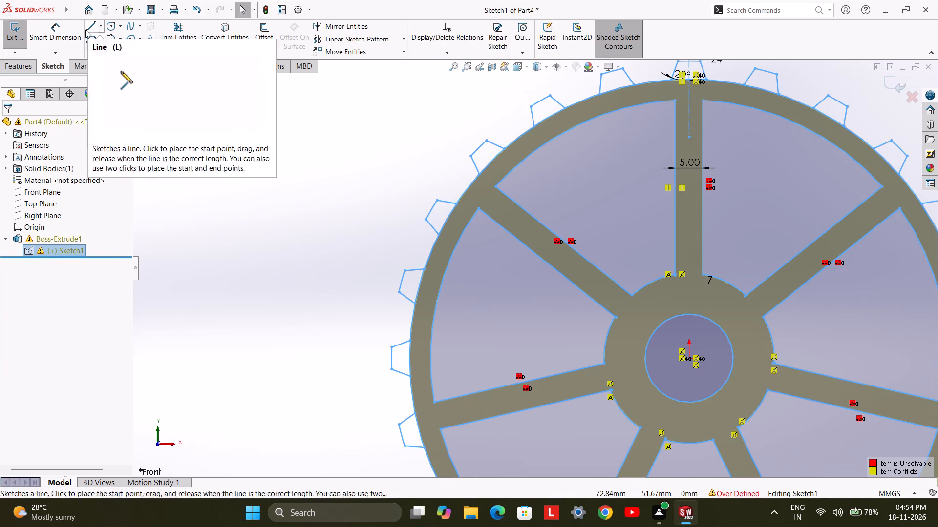
click(169, 36)
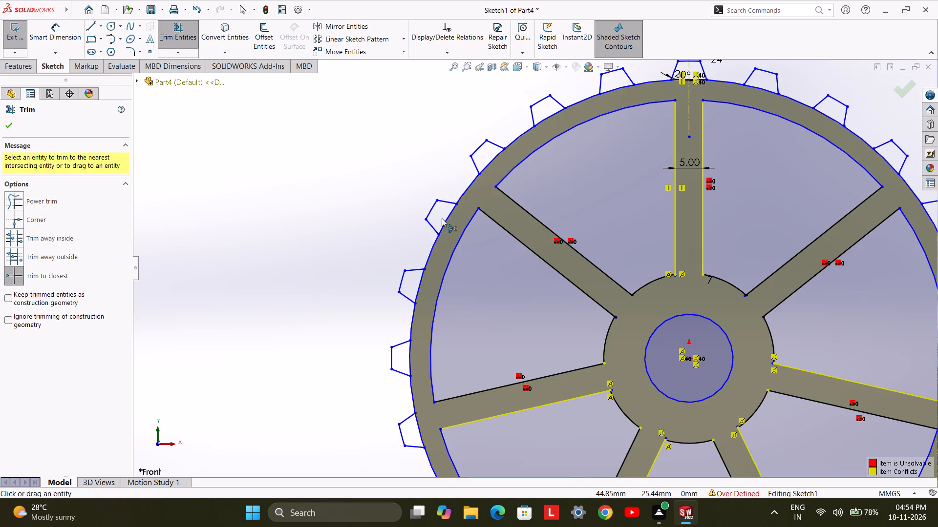
click(446, 219)
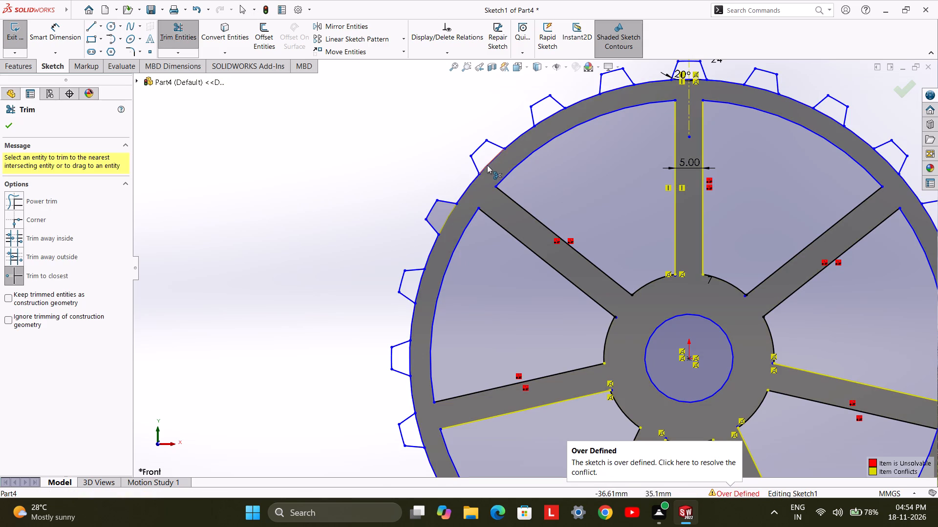
click(487, 164)
click(547, 115)
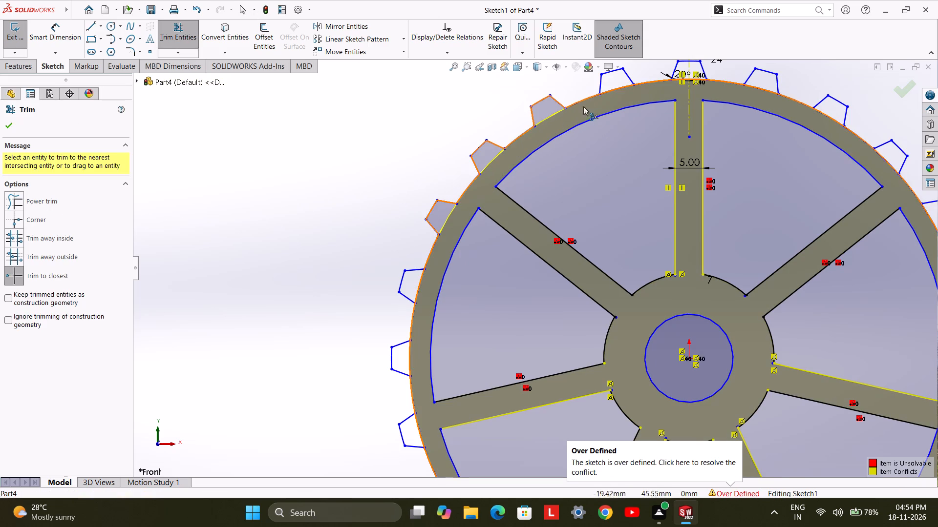
click(614, 88)
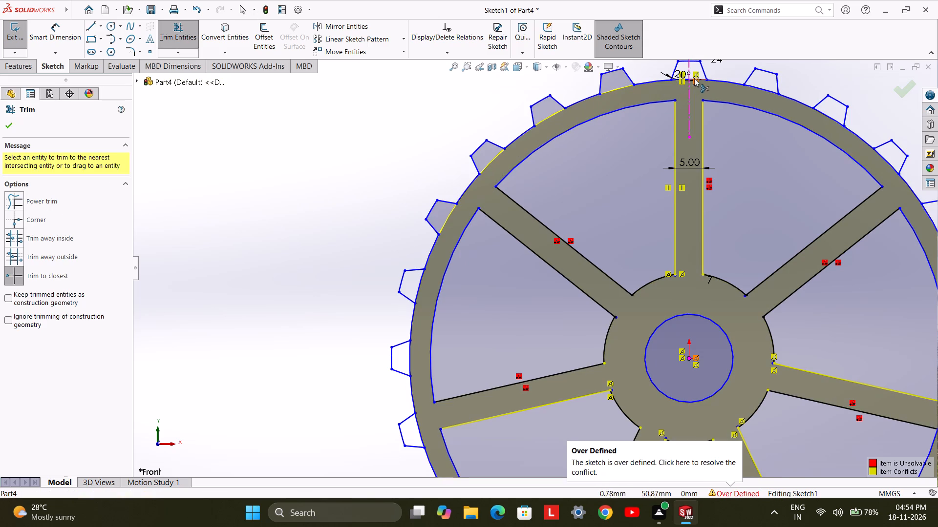
Trim both halves of the rim arc beneath the top tooth, on either side of the vertical centerline.
scroll(701, 79, down, 7)
scroll(627, 181, down, 3)
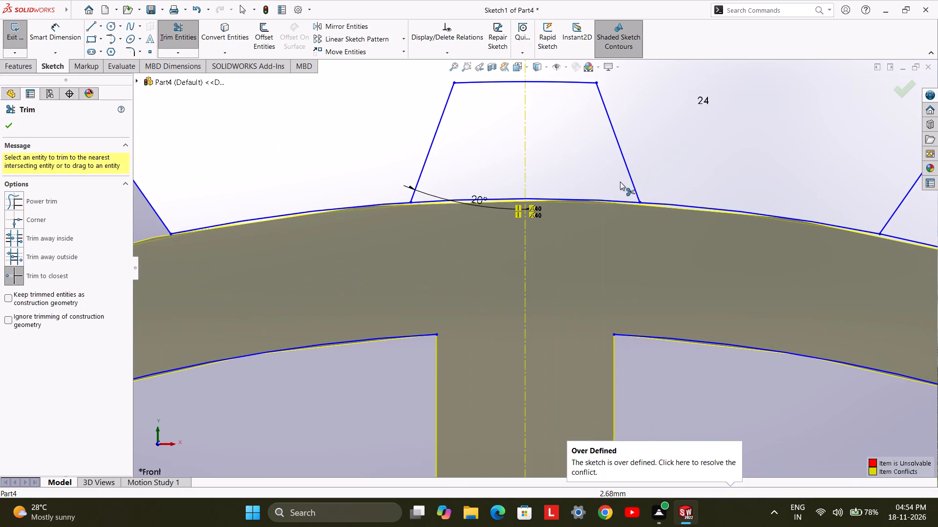
click(607, 201)
scroll(594, 209, up, 3)
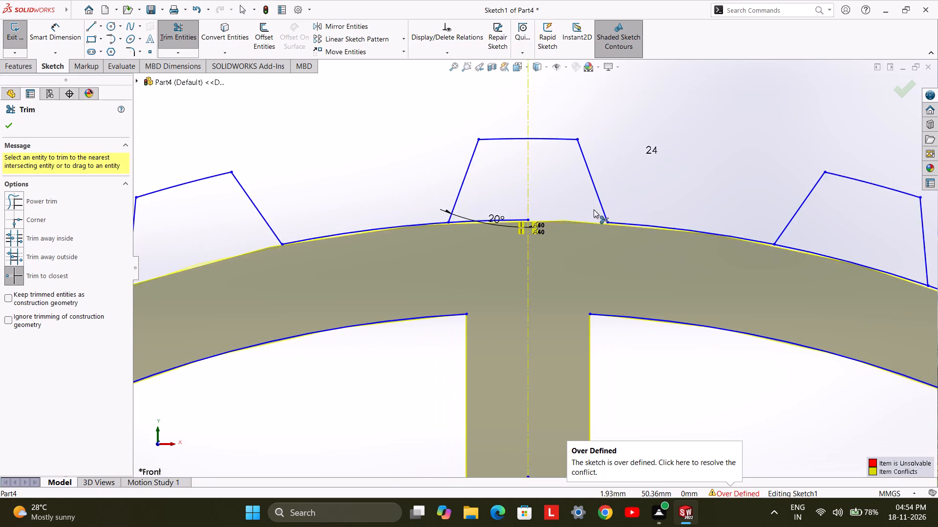
scroll(594, 209, up, 1)
click(481, 234)
Trim the rim arcs beneath the five teeth clockwise of the top tooth on the wheel's upper-right quarter.
scroll(519, 239, down, 2)
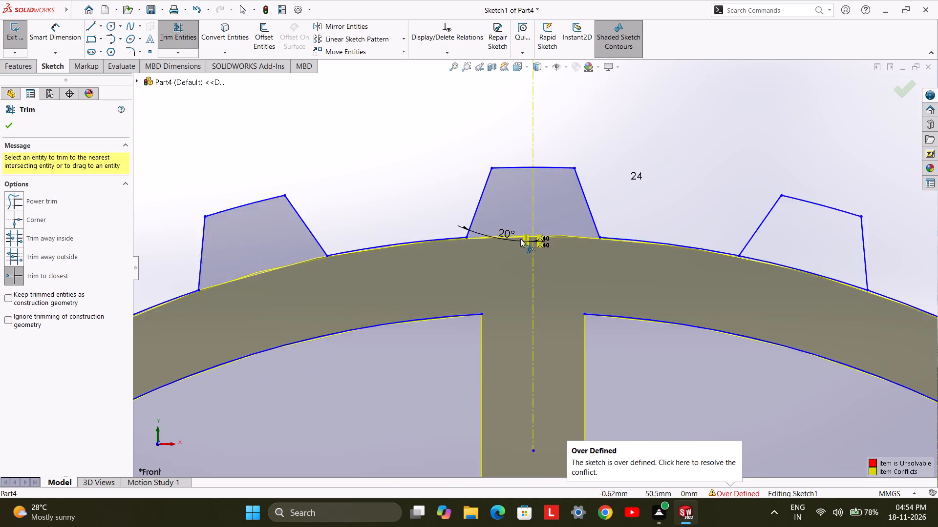
scroll(520, 239, down, 2)
scroll(529, 249, up, 9)
scroll(644, 314, up, 5)
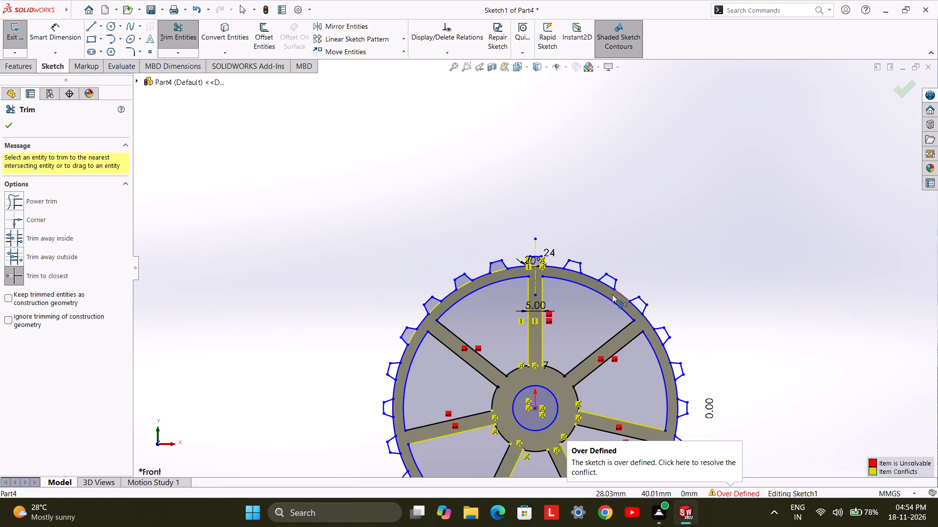
click(574, 269)
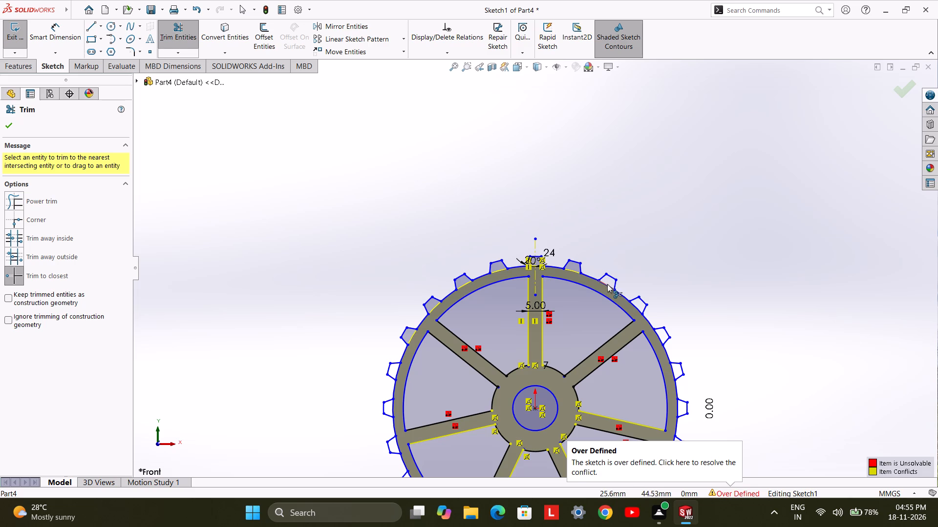
click(607, 285)
click(638, 309)
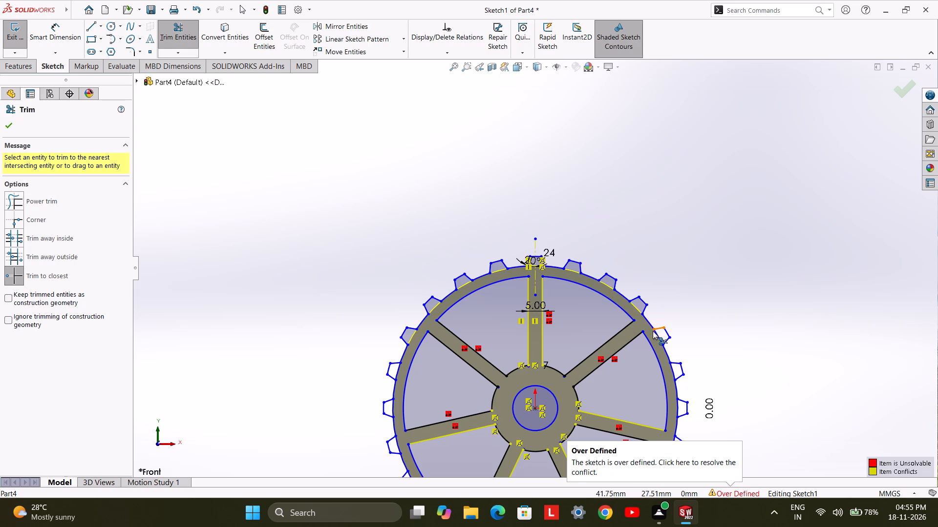
click(658, 336)
click(670, 369)
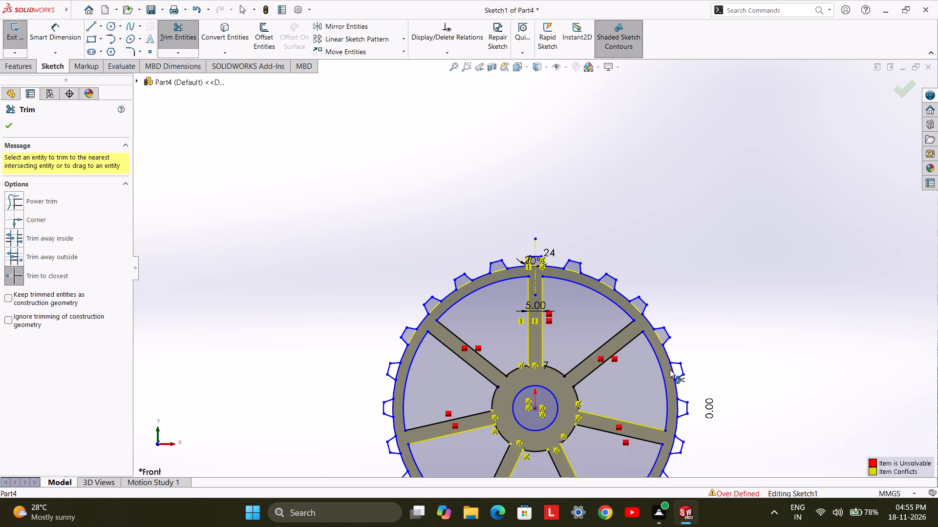
Trim the rim arcs beneath five more teeth, from the wheel's rightmost tooth around its lower-right quarter.
scroll(678, 426, down, 1)
scroll(667, 407, up, 1)
middle_drag(661, 401, 661, 380)
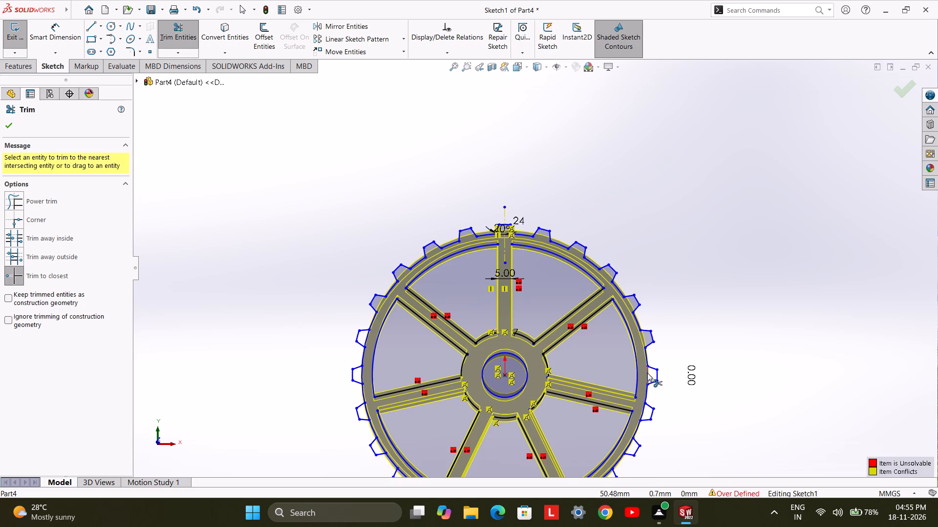
scroll(649, 378, down, 2)
scroll(649, 378, up, 3)
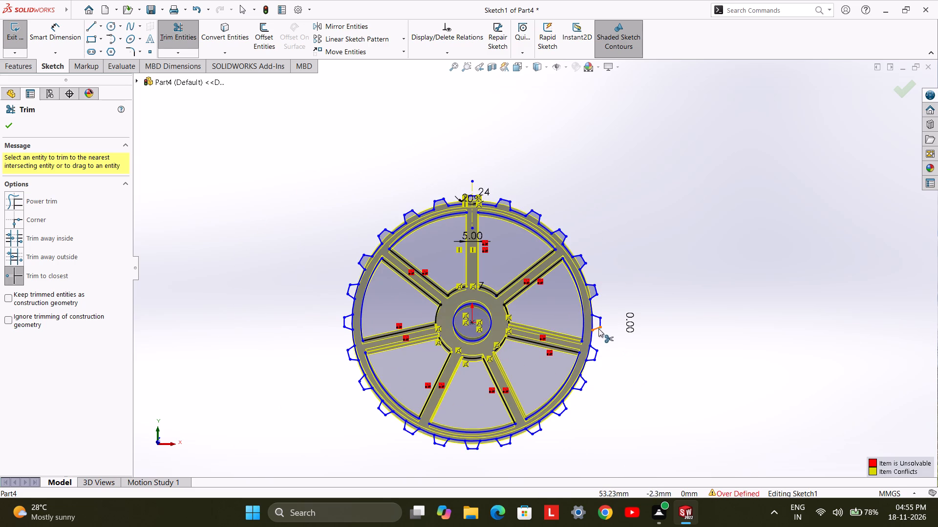
click(593, 322)
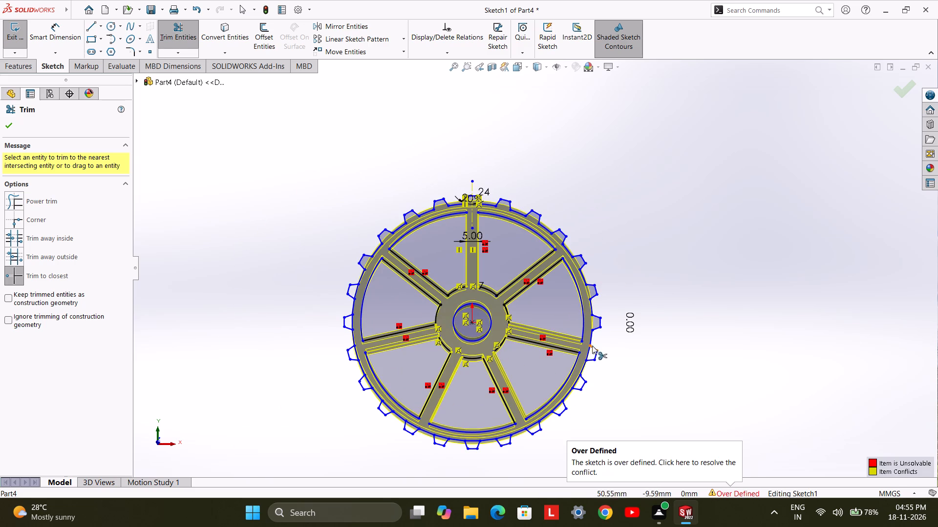
click(589, 354)
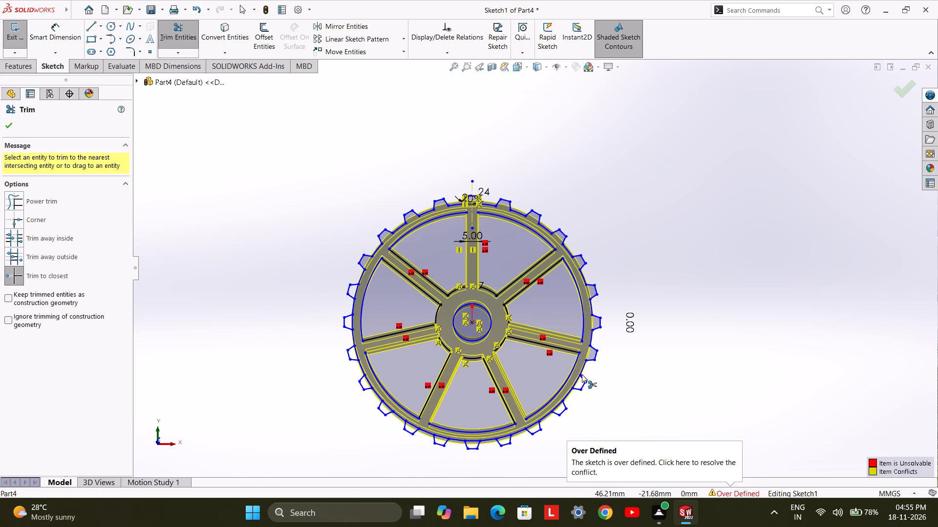
click(576, 381)
click(558, 406)
click(533, 424)
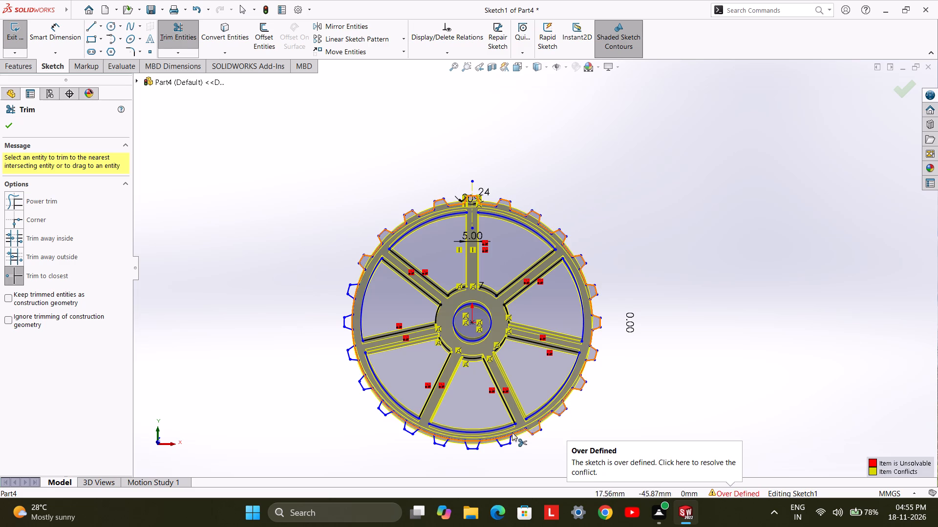
Trim the rim arcs beneath the eight teeth running from the bottom tooth clockwise around the wheel's left side.
scroll(502, 436, down, 3)
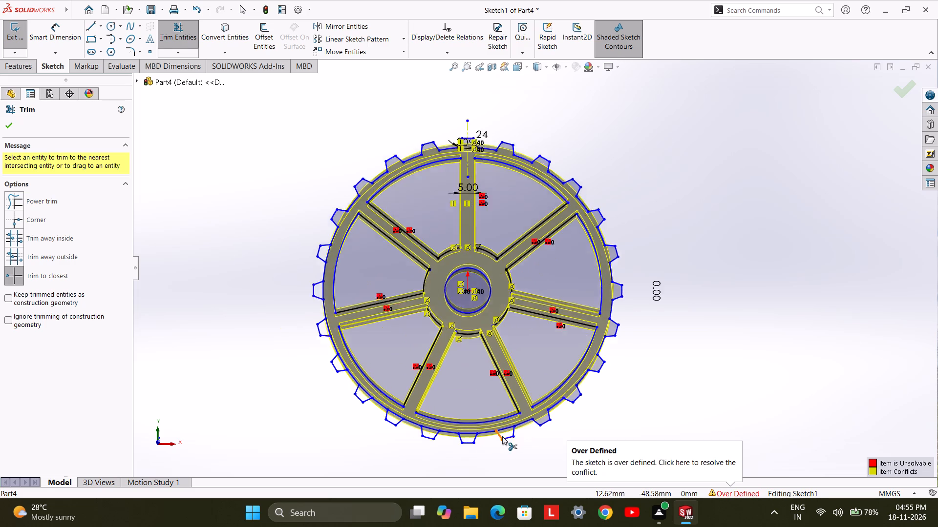
click(510, 403)
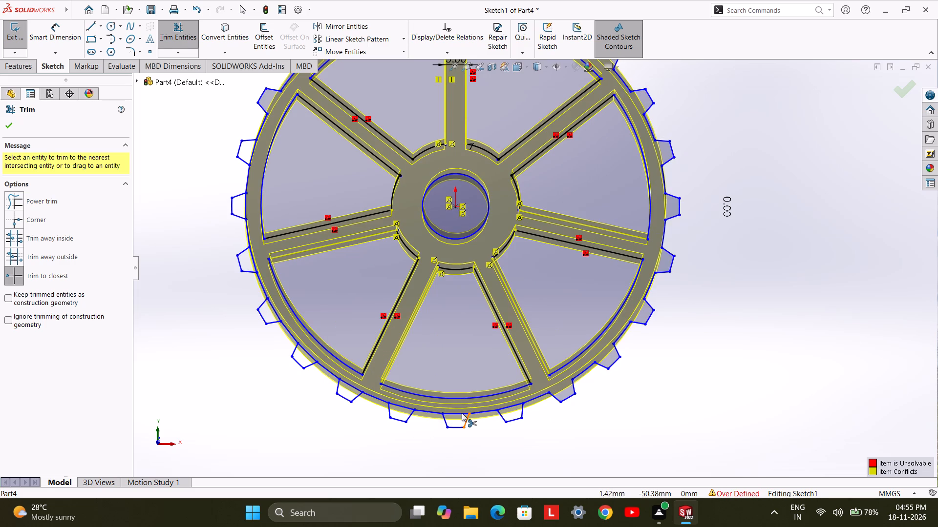
click(455, 414)
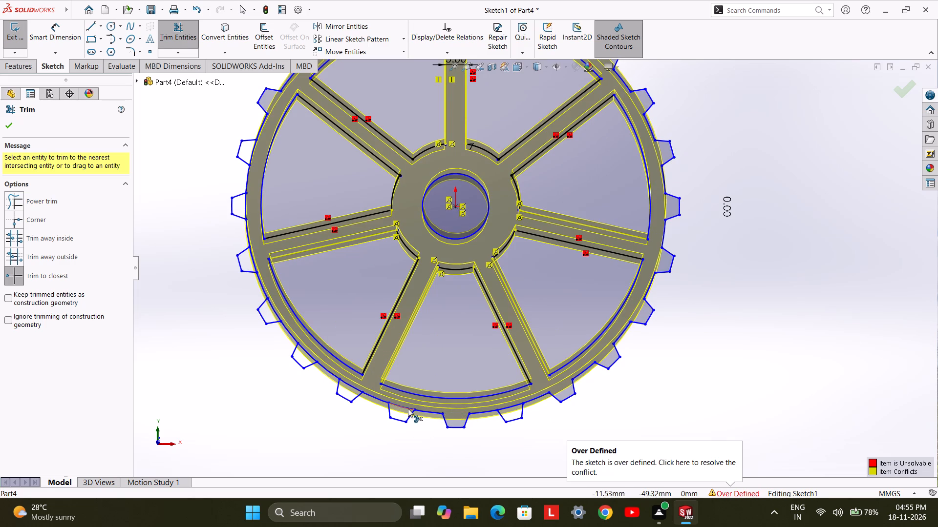
click(408, 408)
click(351, 386)
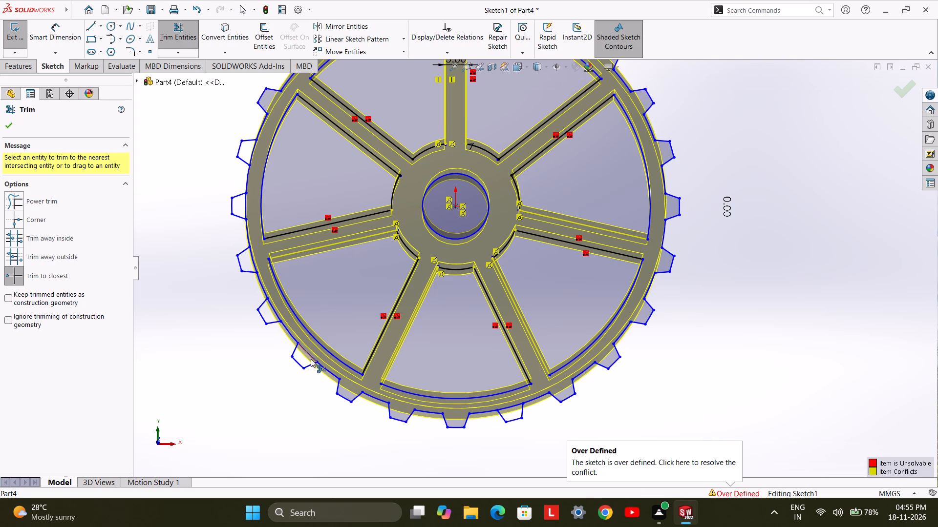
click(307, 351)
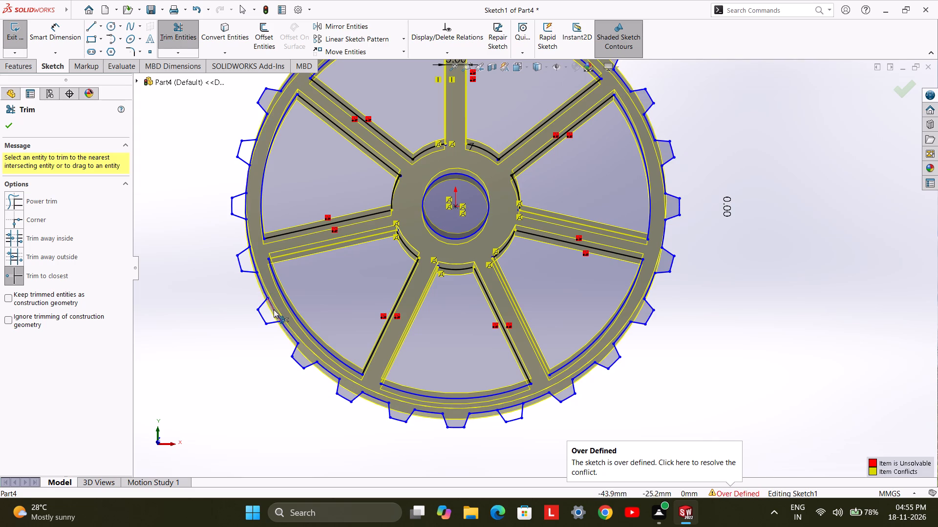
click(274, 309)
click(250, 255)
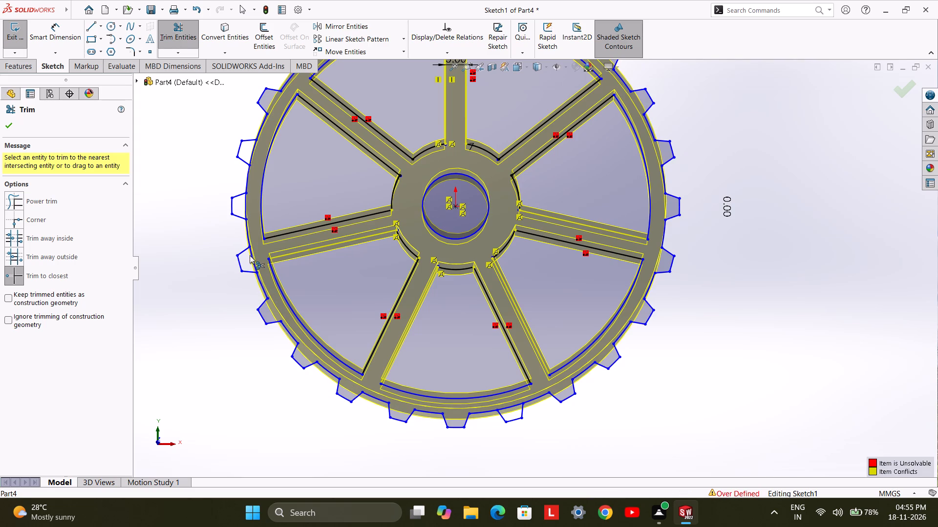
scroll(293, 209, down, 1)
scroll(317, 175, up, 3)
scroll(371, 157, down, 1)
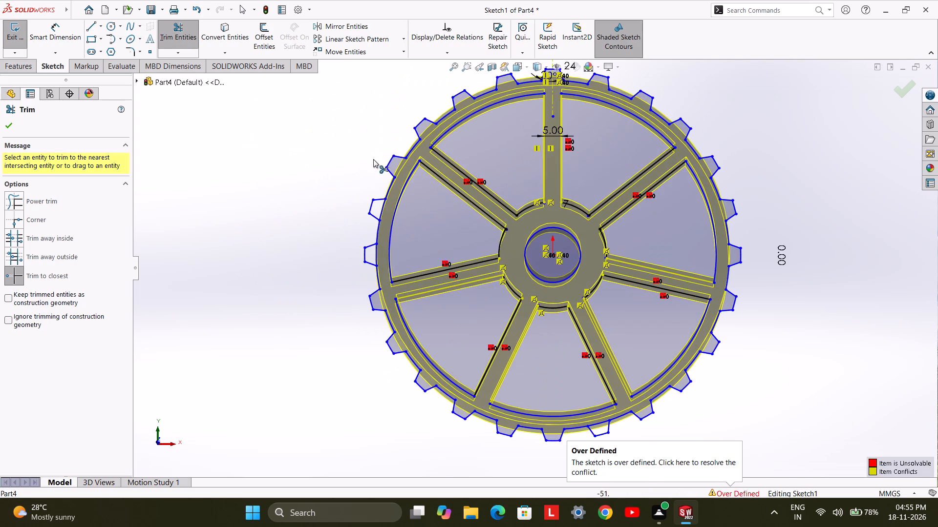
click(375, 254)
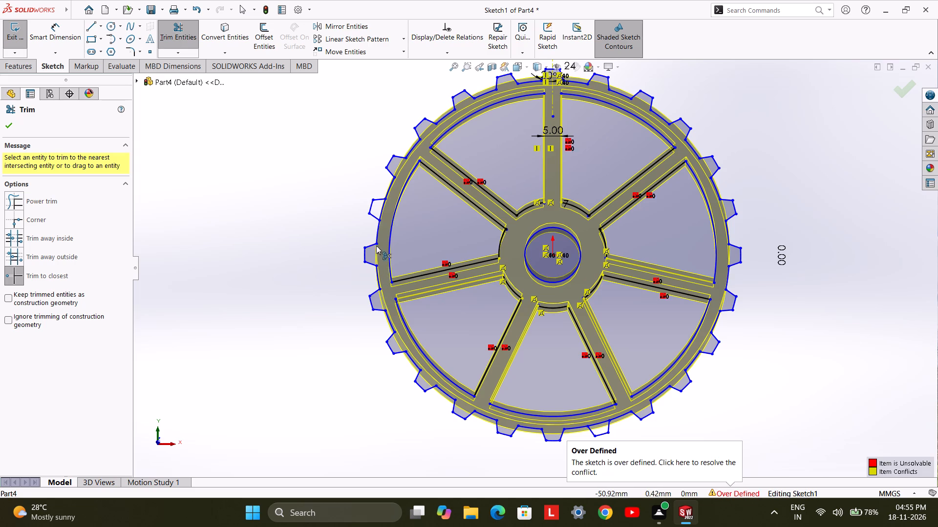
click(384, 209)
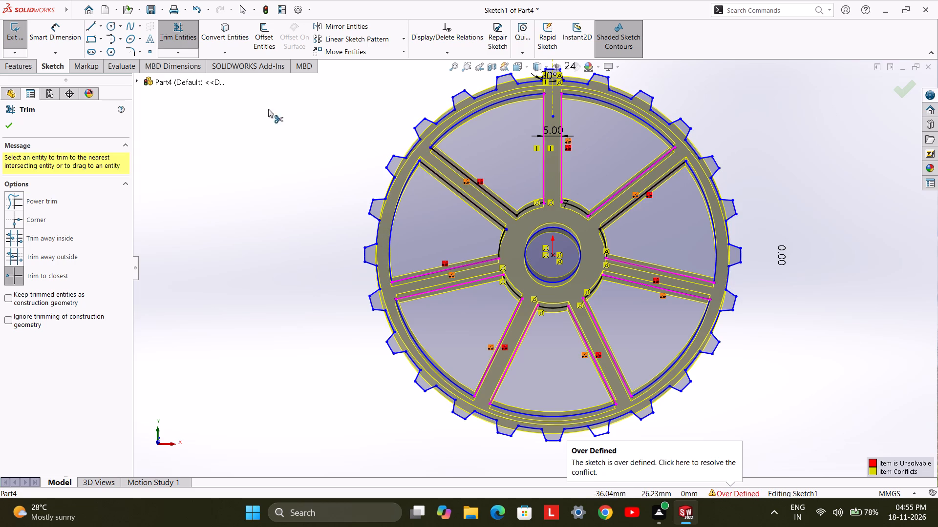
Finish trimming and exit the sketch, continuing past the error to rebuild the extrusion with the teeth.
click(5, 122)
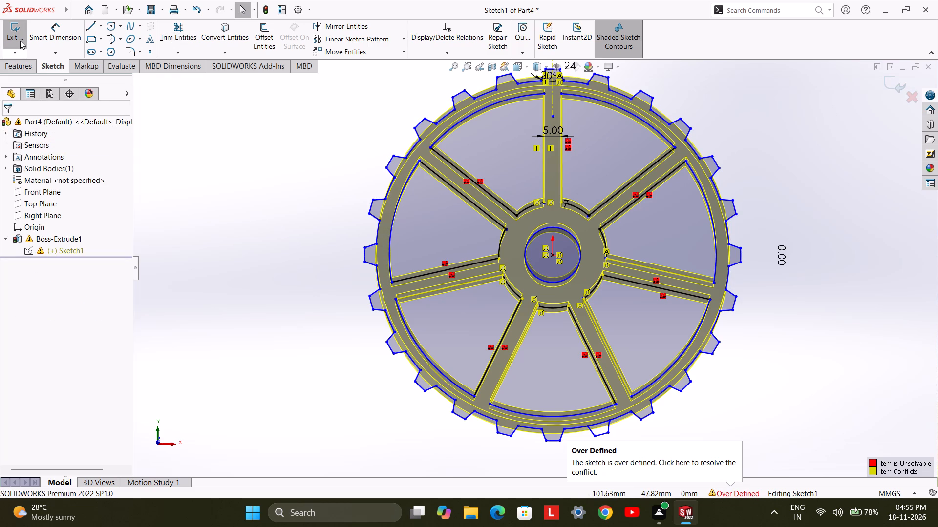
click(19, 39)
click(456, 266)
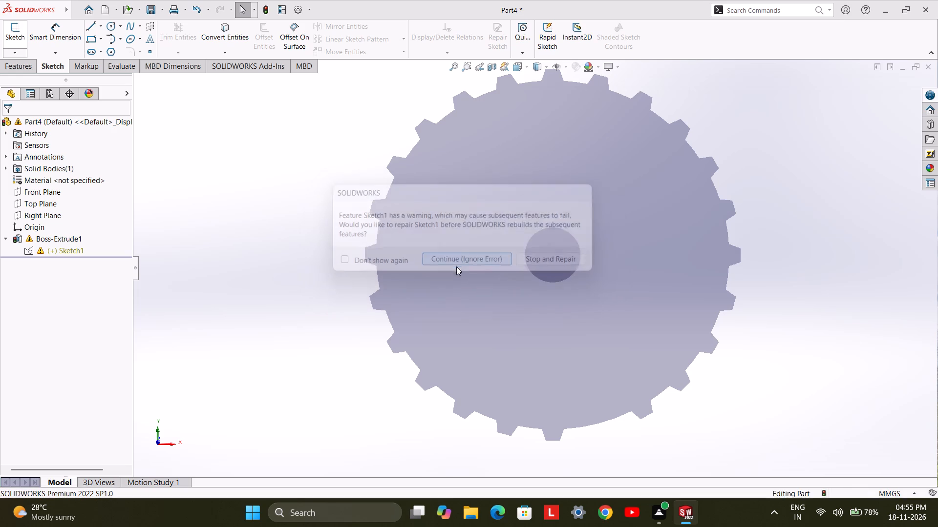
click(342, 78)
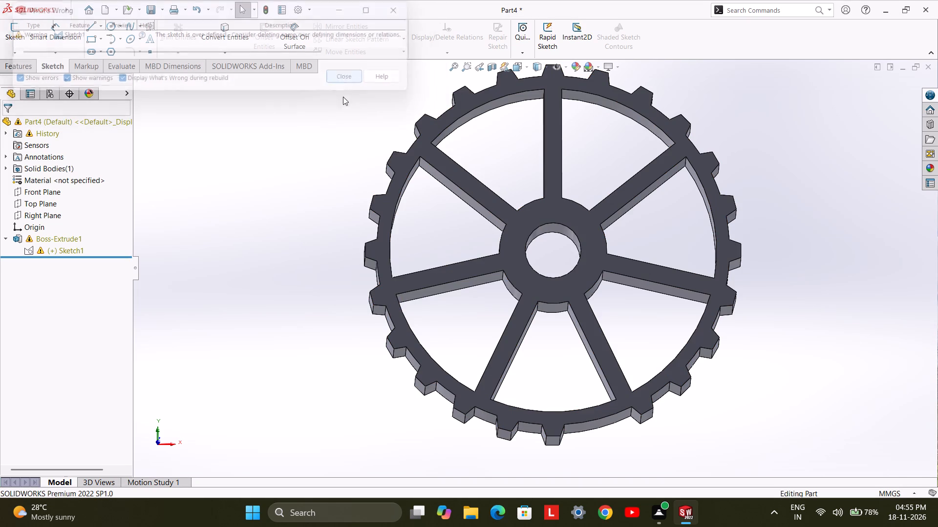
middle_drag(240, 243, 301, 339)
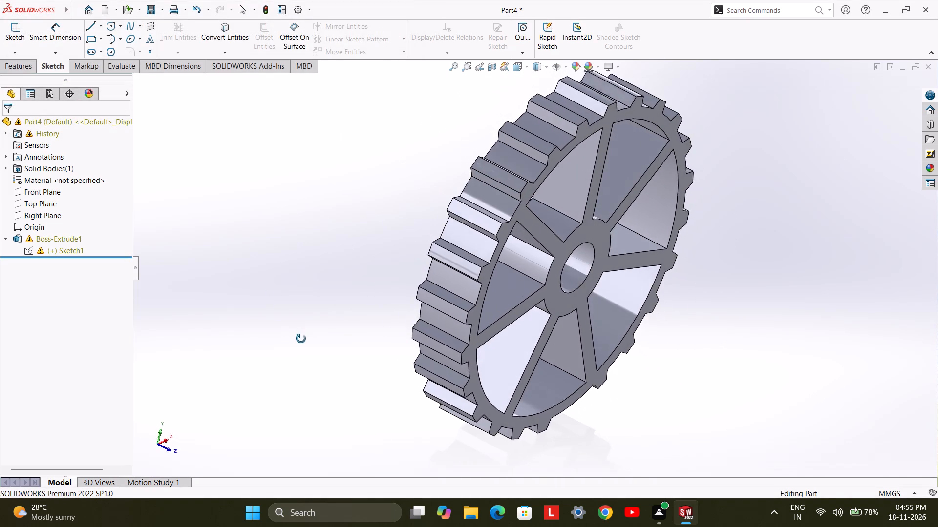
middle_drag(301, 339, 306, 345)
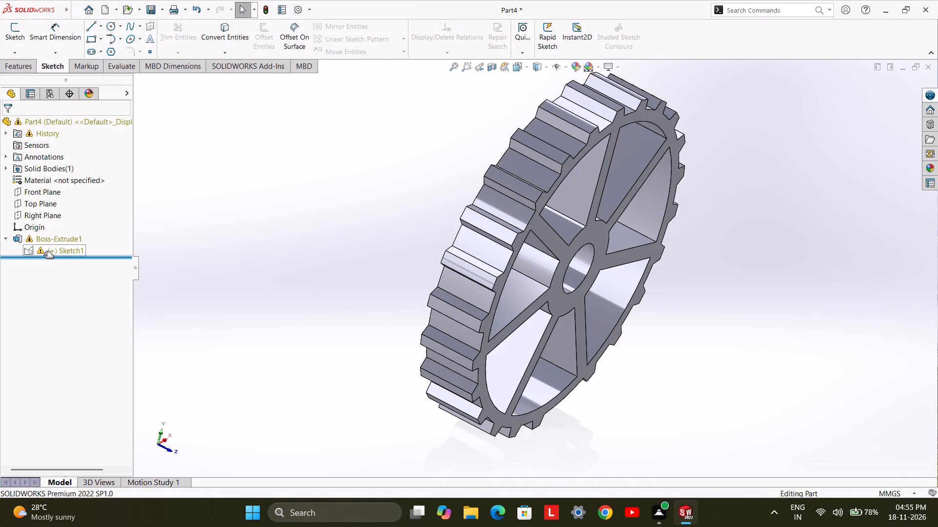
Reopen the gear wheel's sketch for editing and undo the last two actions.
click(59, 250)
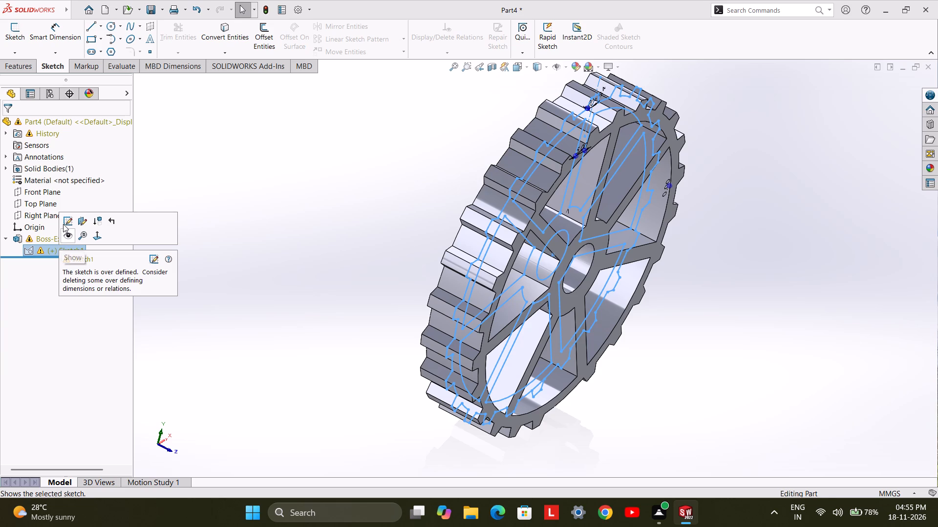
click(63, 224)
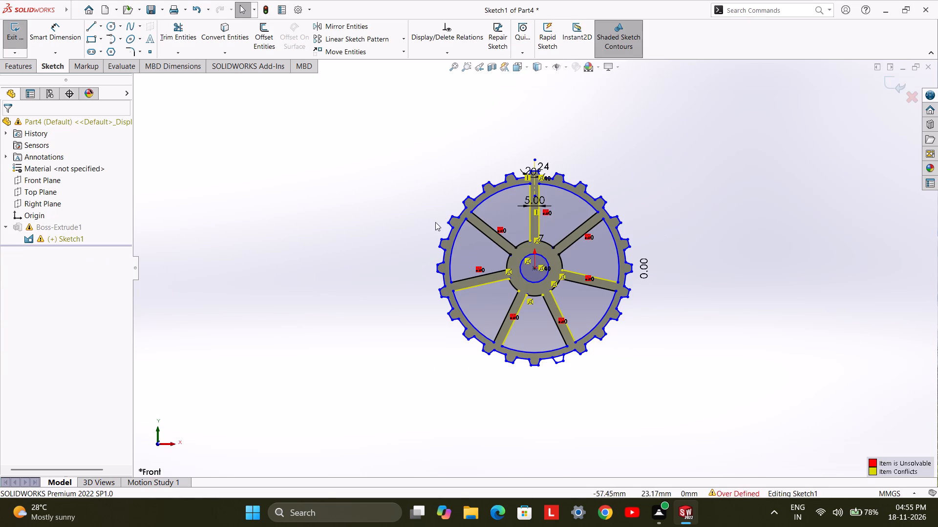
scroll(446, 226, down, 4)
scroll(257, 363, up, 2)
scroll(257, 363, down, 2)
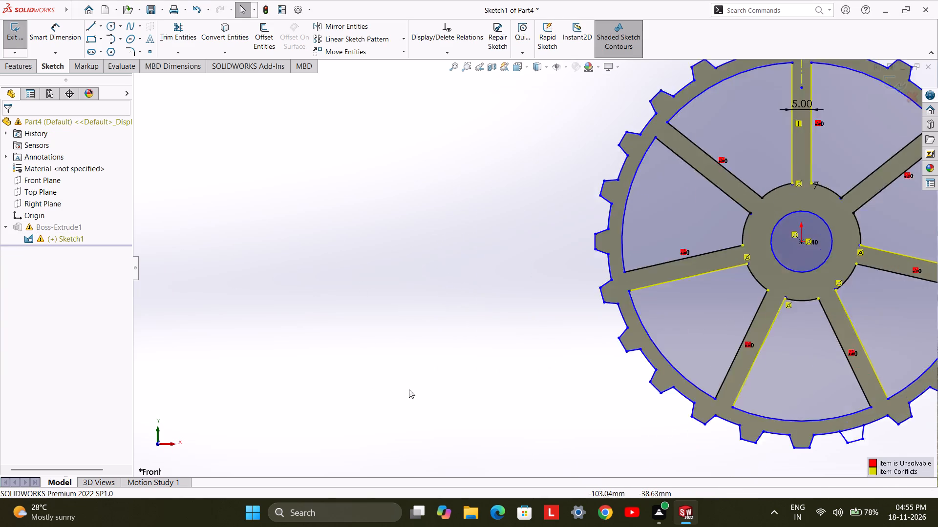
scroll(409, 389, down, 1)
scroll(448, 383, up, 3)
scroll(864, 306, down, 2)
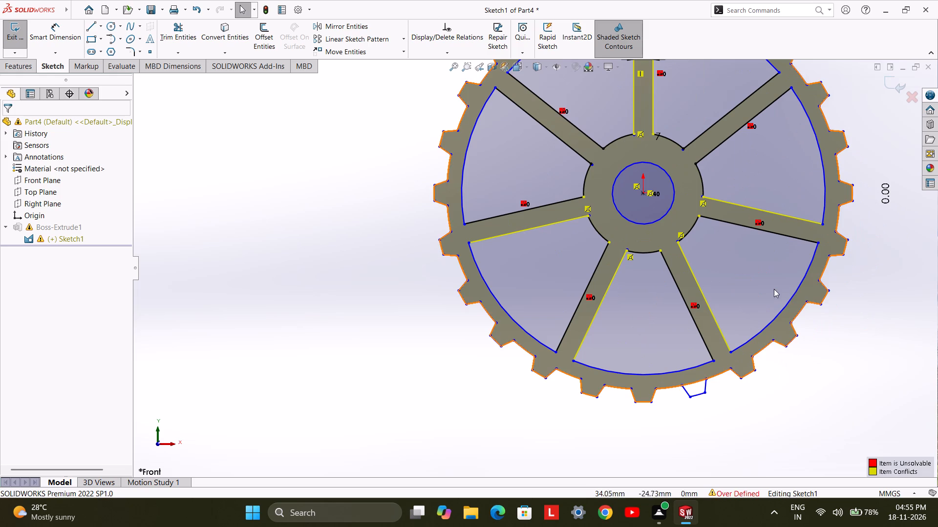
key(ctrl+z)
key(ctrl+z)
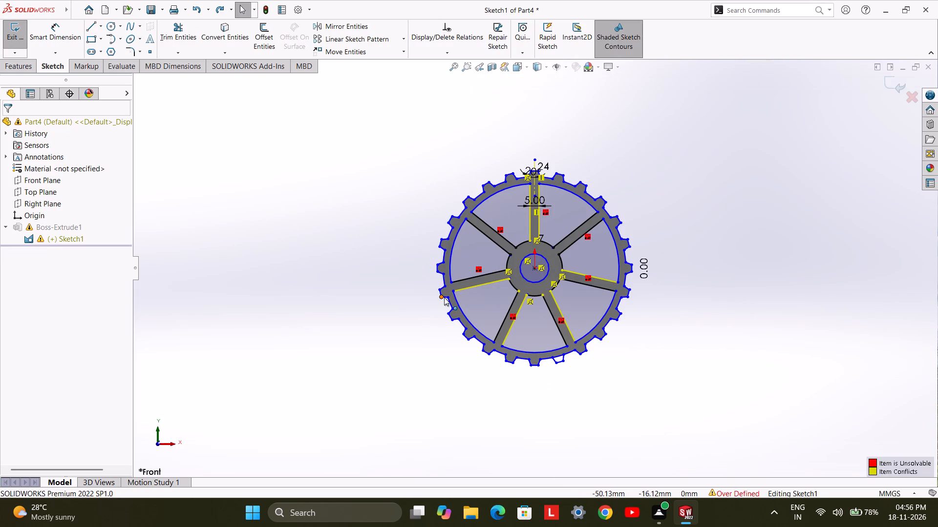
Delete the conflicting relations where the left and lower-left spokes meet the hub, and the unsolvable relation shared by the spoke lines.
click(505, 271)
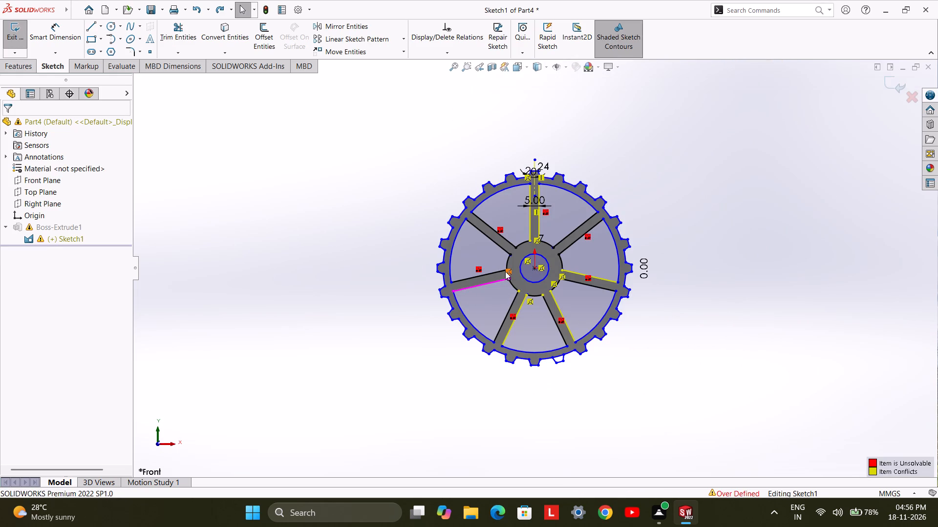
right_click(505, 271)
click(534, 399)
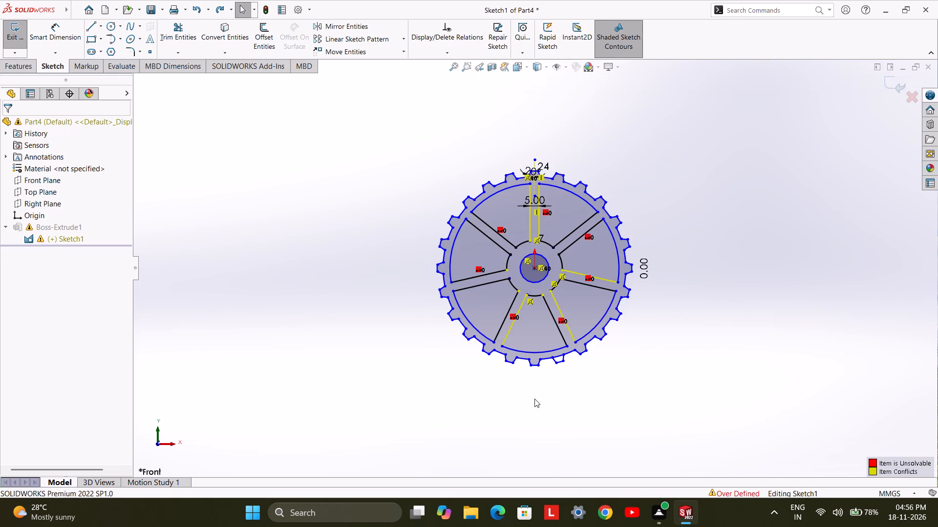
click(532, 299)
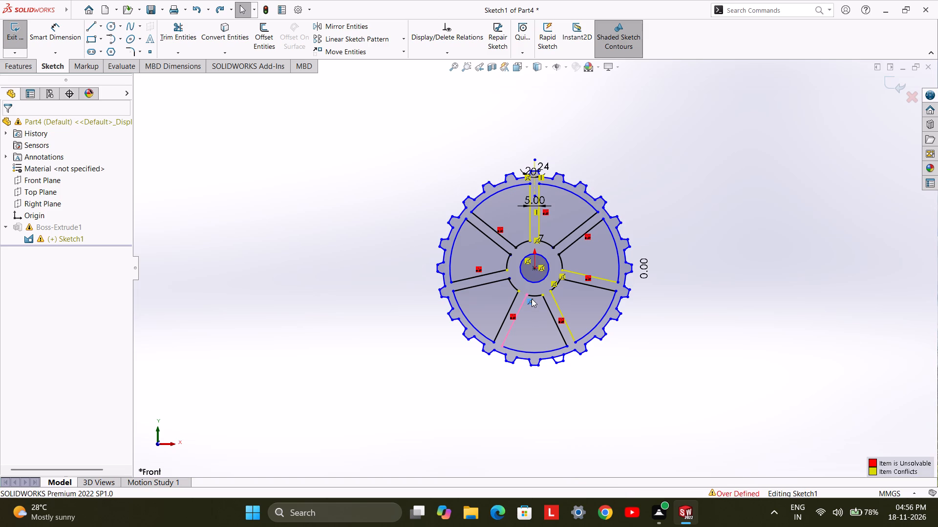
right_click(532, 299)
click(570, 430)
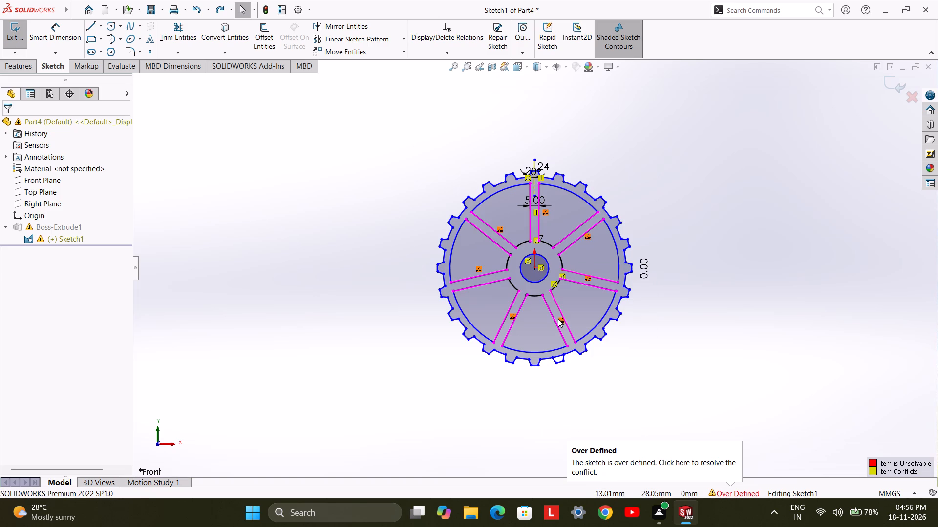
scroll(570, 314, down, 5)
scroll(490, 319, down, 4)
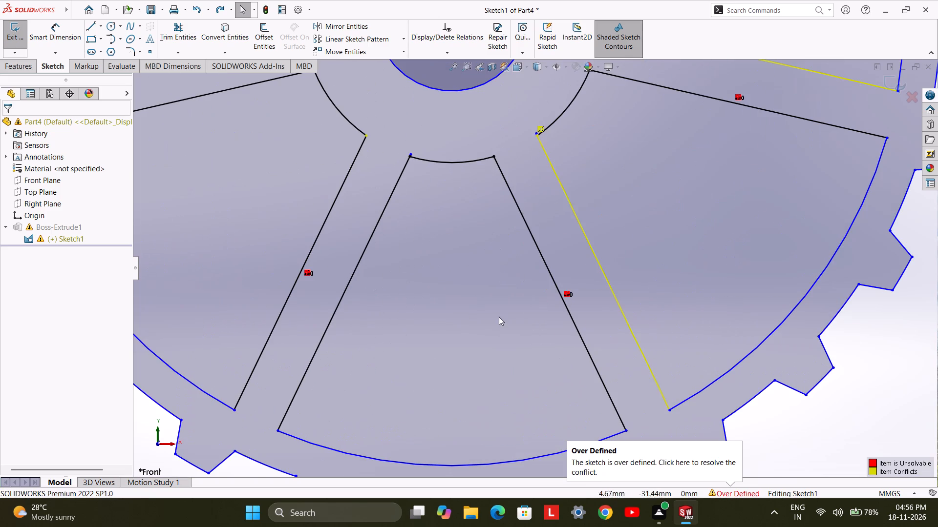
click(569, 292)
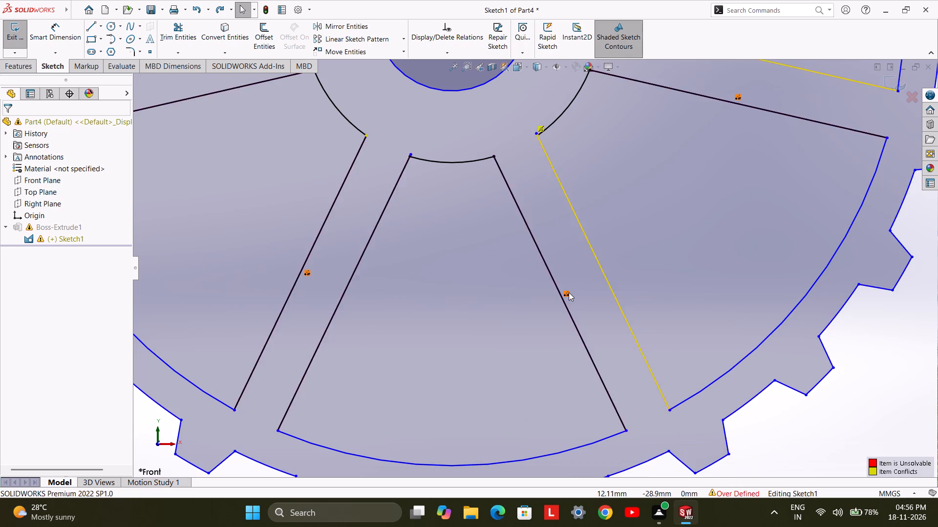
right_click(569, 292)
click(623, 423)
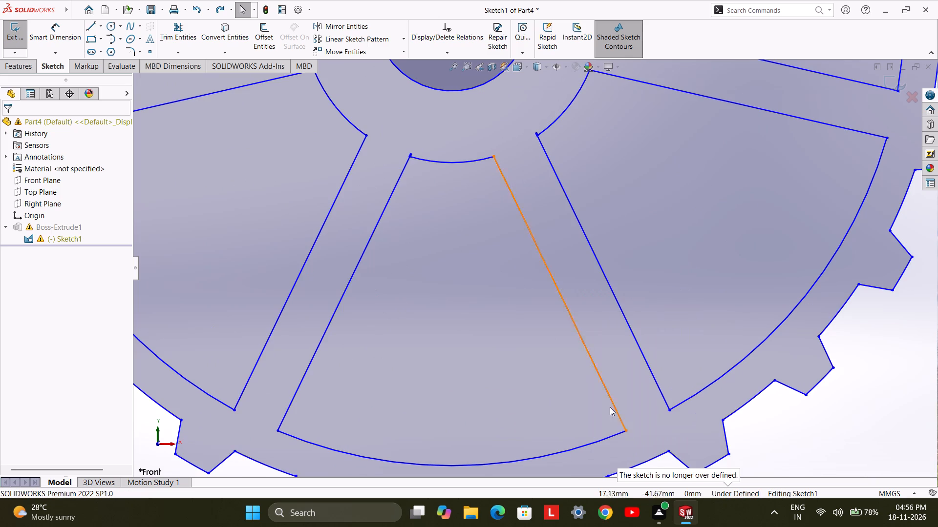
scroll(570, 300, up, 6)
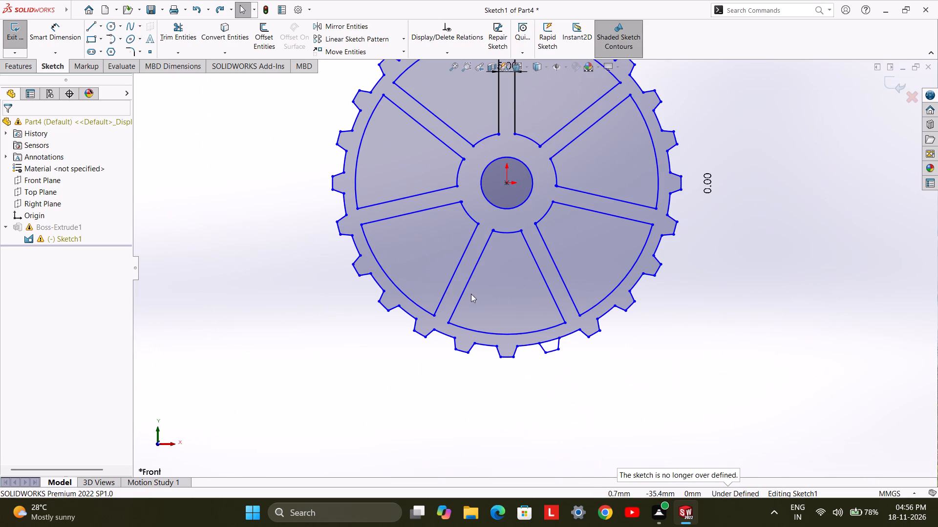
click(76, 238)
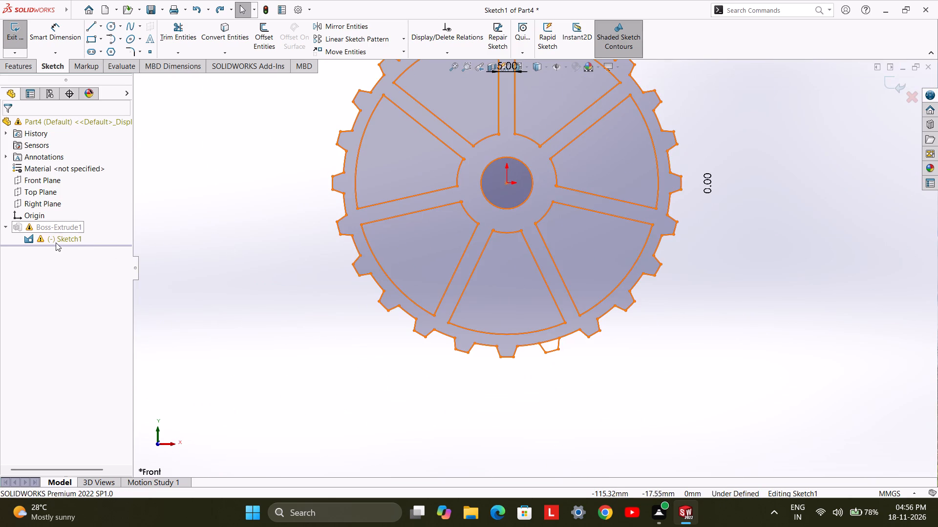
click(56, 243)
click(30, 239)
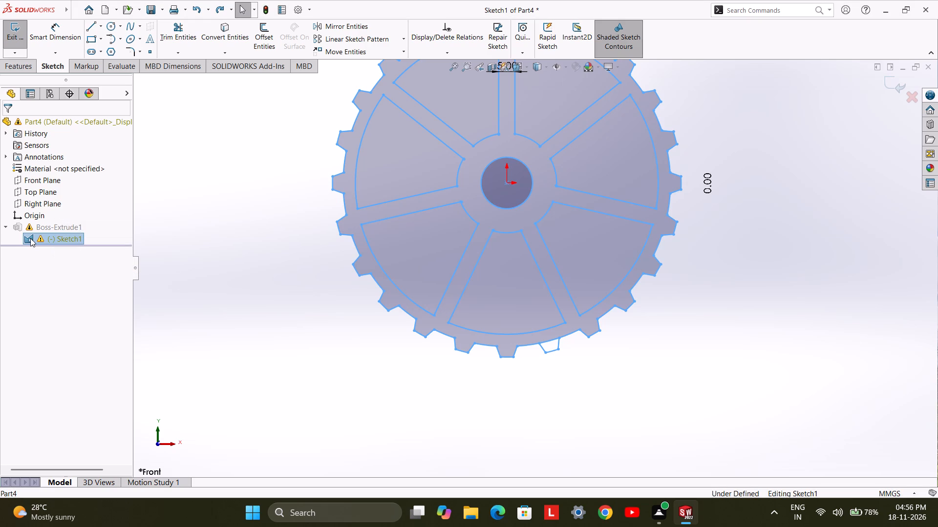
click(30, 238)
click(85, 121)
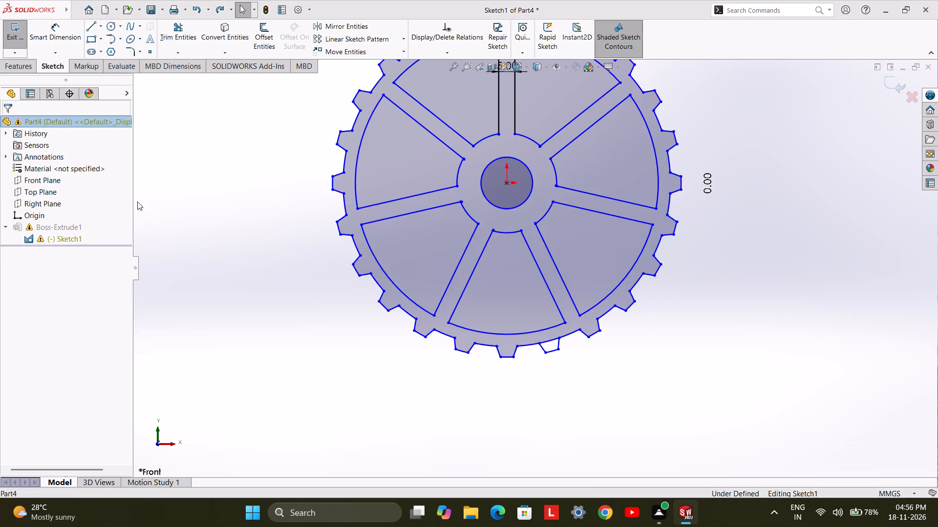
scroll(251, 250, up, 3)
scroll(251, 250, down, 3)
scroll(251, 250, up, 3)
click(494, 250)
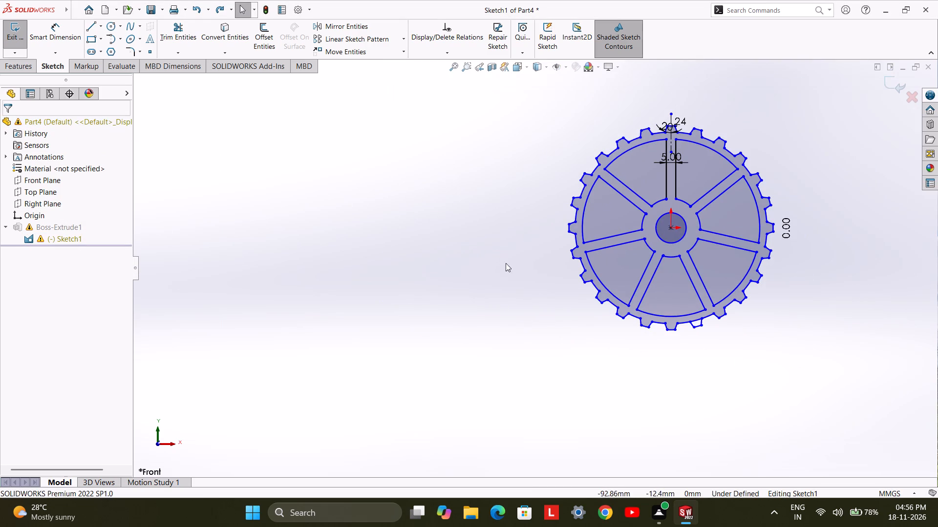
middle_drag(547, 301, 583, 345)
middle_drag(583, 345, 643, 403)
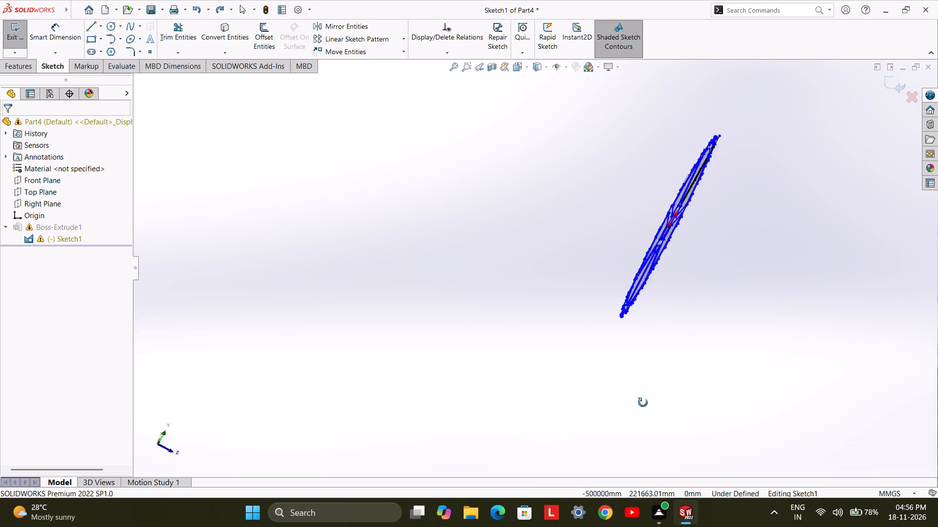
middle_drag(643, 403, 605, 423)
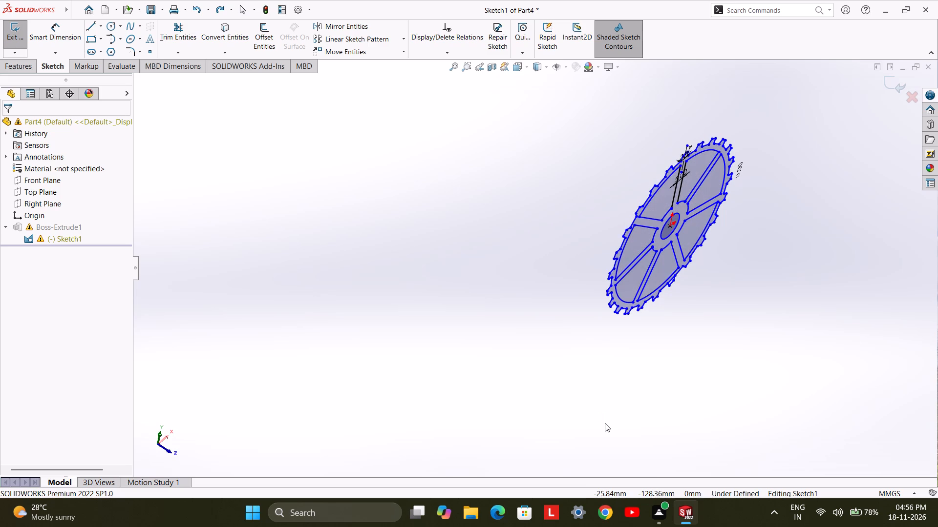
Undo the relation deletions and rim trims back to the untrimmed rim and out of the sketch, continuing past the error on rebuild.
key(ctrl+z)
key(ctrl+z)
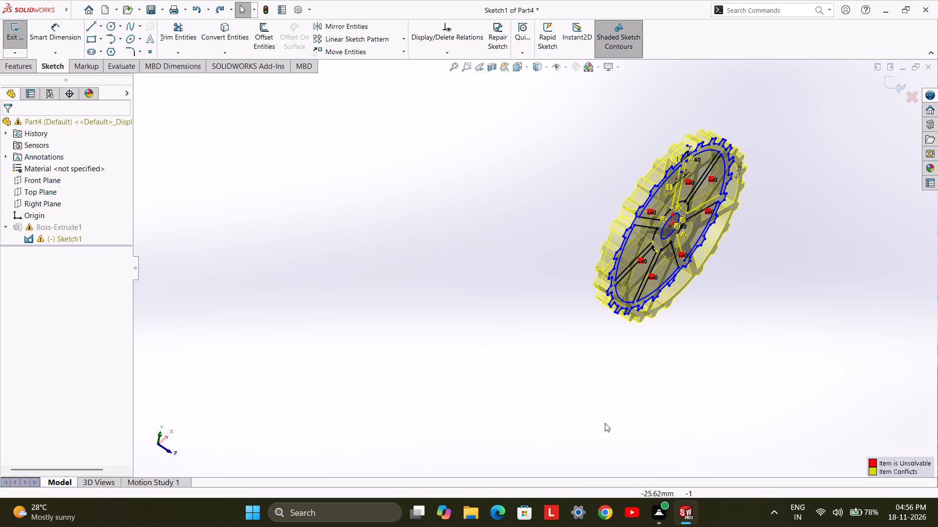
key(ctrl+z)
key(ctrl+z)
key(ctrl+z)
key(ctrl+z)
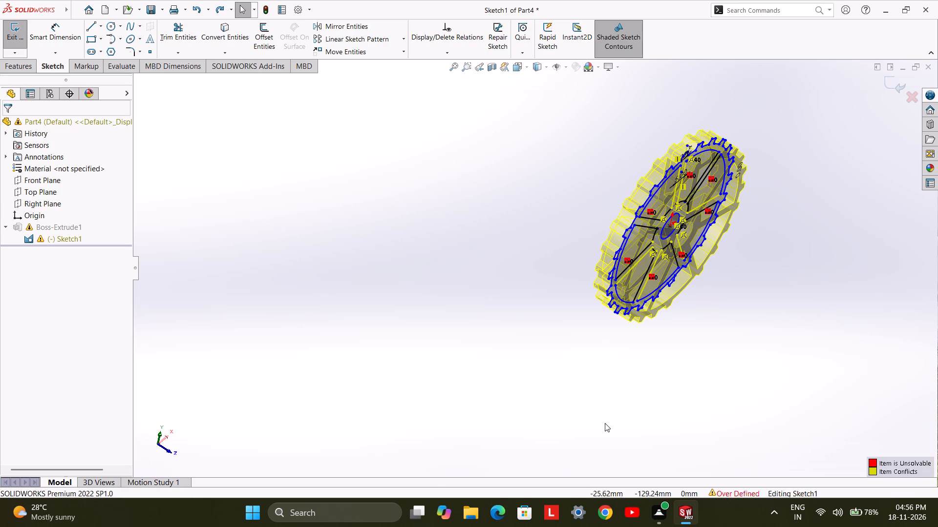
key(ctrl+z)
key(ctrl+z)
key(ctrl+z)
key(ctrl+z)
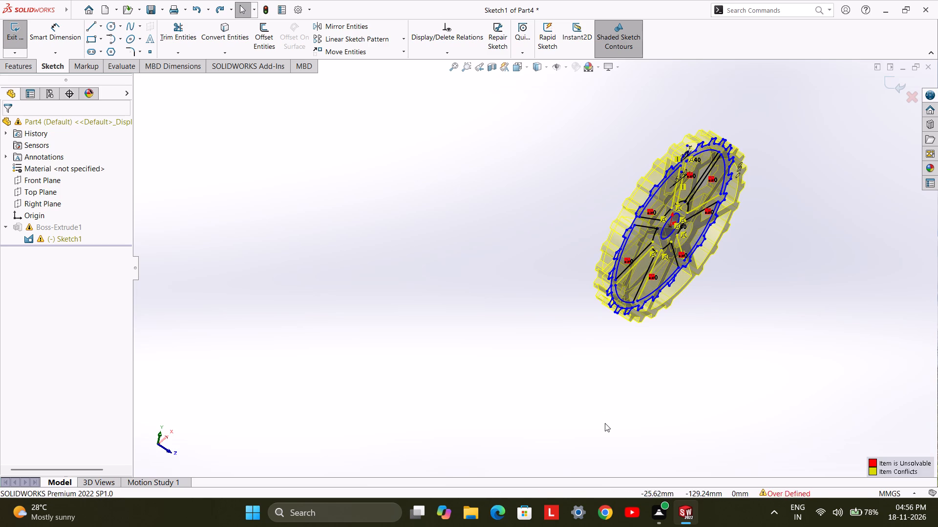
key(ctrl+z)
key(ctrl+z)
ctrl+click(606, 369)
key(ctrl+z)
key(ctrl+z)
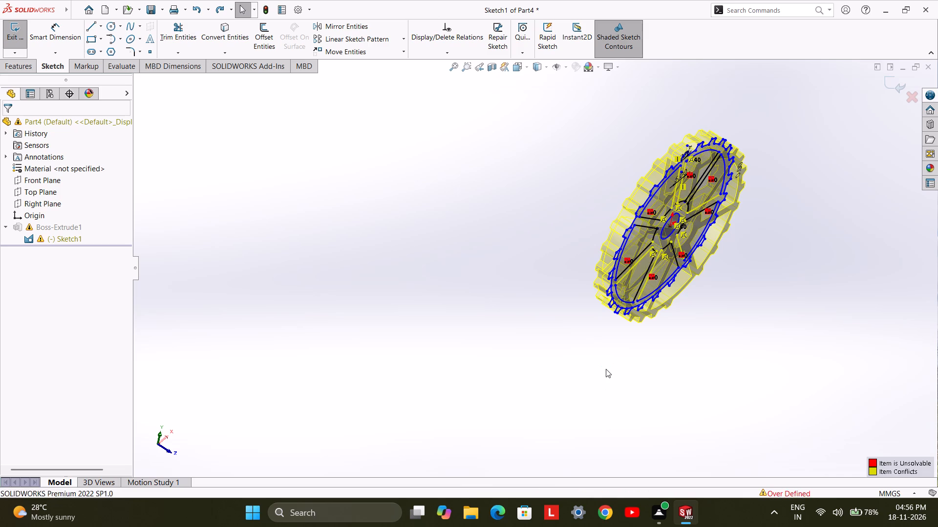
key(ctrl+z)
key(ctrl+z)
key(ctrl+z)
key(ctrl+z)
key(ctrl+z)
key(ctrl+z)
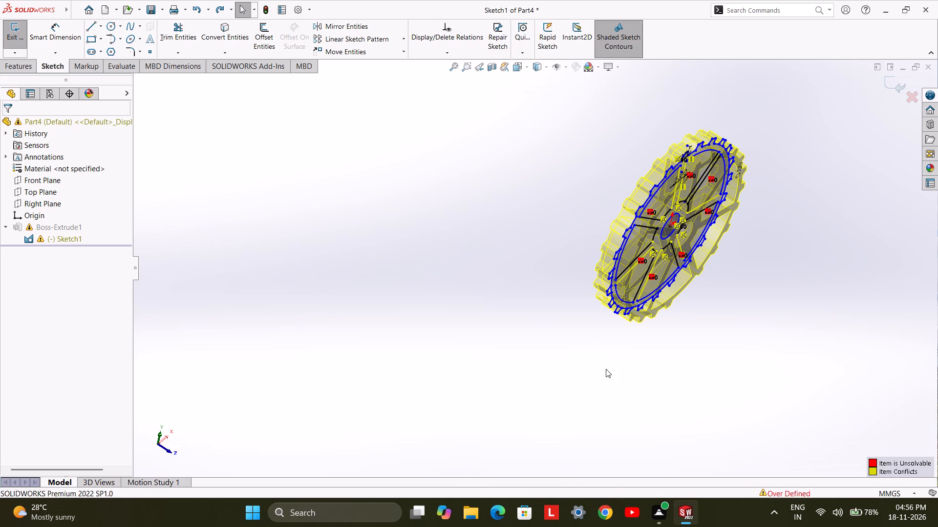
key(ctrl+z)
key(ctrl+z)
key(ctrl+z)
key(ctrl+z)
key(ctrl+z)
key(ctrl+z)
key(ctrl+z)
key(ctrl+z)
key(ctrl+z)
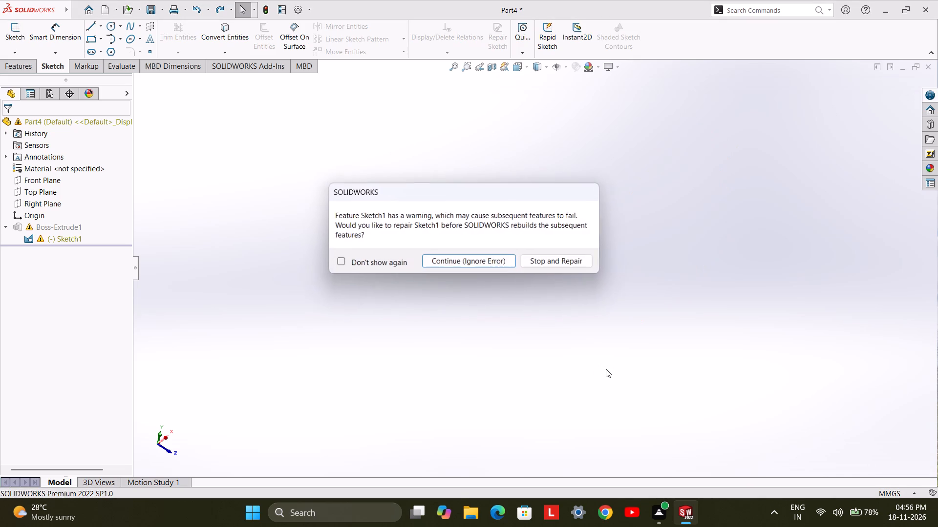
click(488, 258)
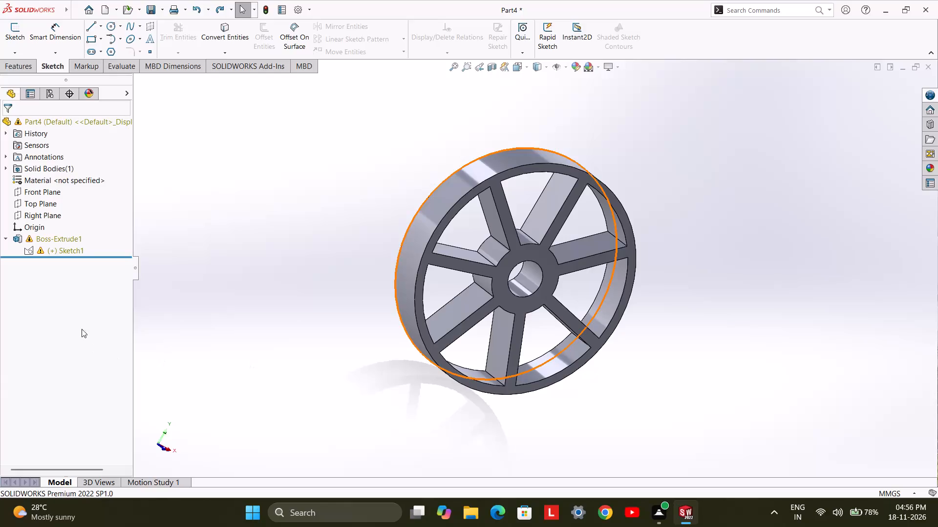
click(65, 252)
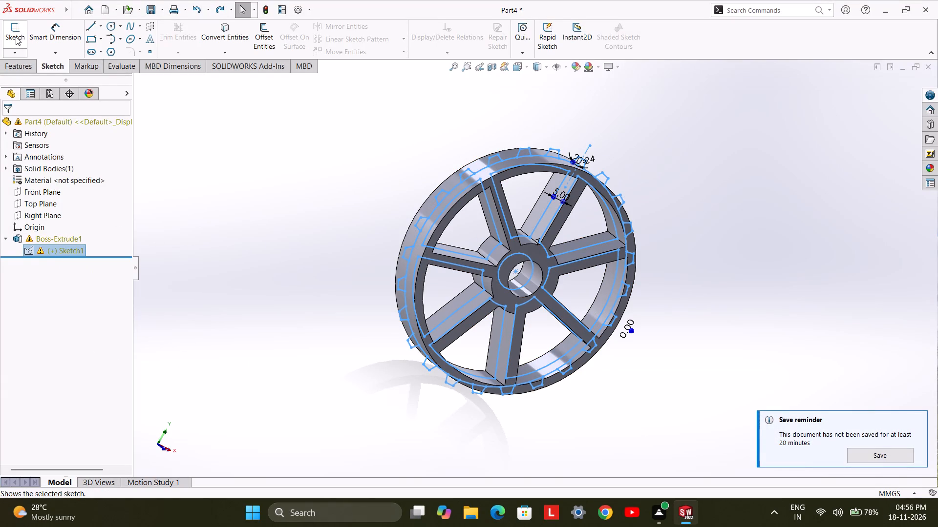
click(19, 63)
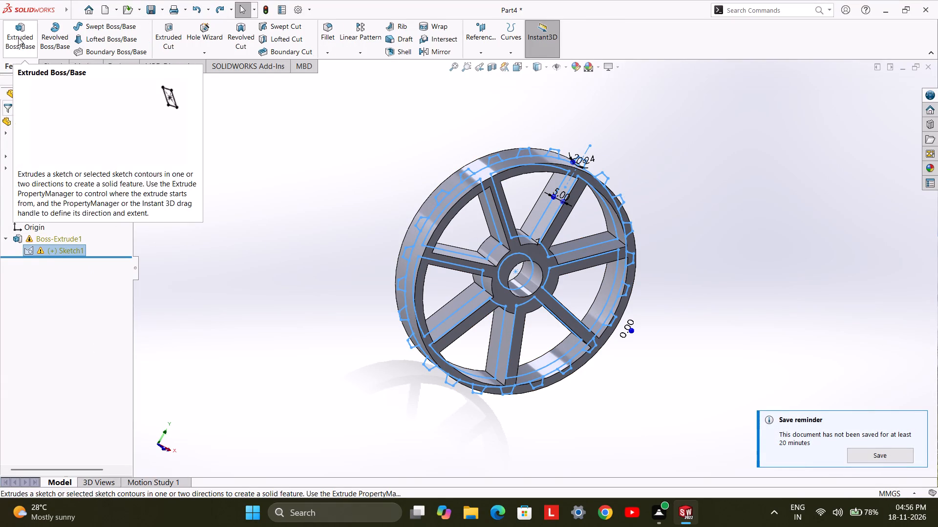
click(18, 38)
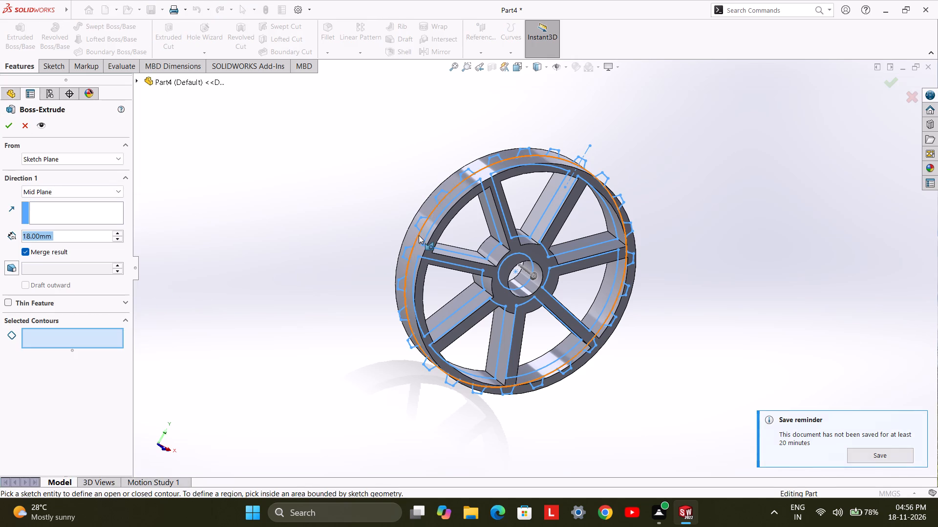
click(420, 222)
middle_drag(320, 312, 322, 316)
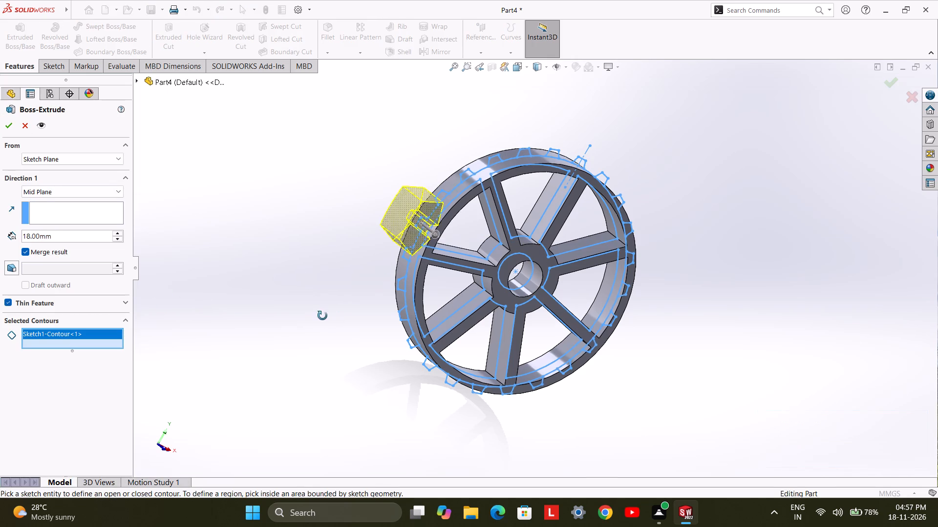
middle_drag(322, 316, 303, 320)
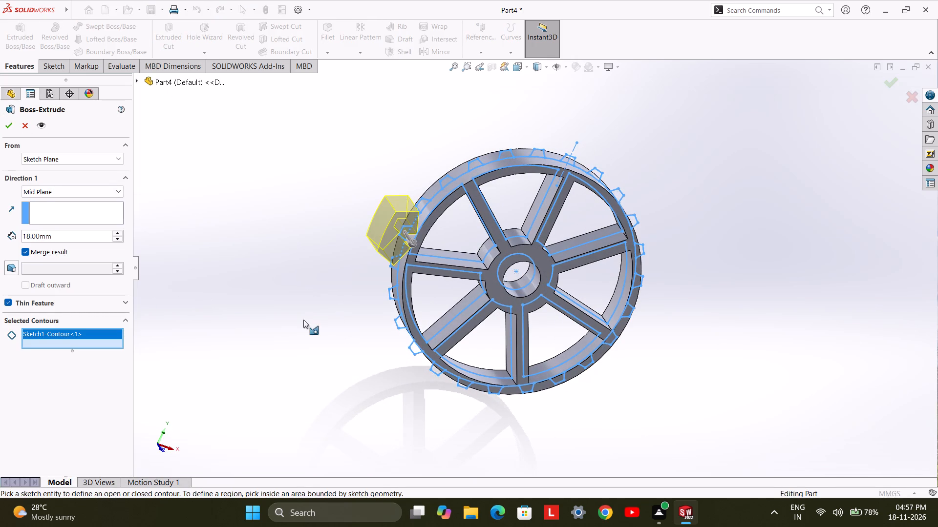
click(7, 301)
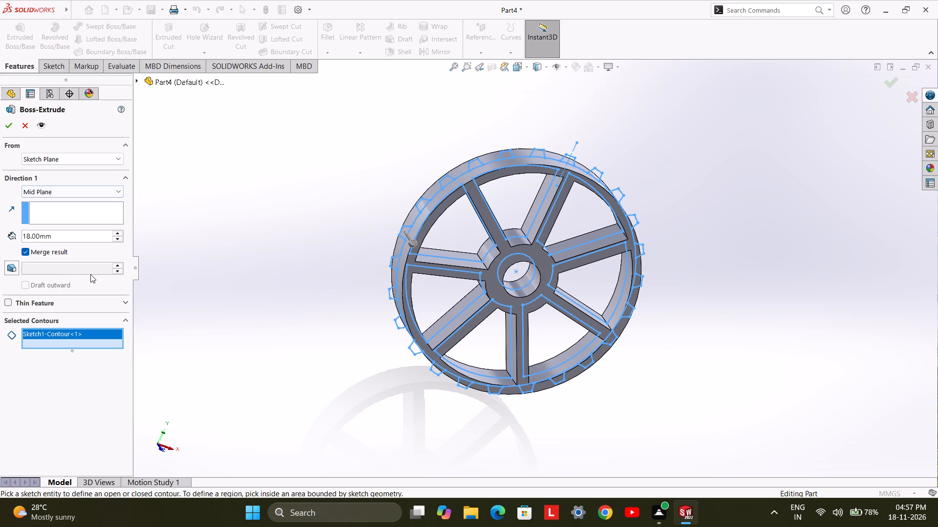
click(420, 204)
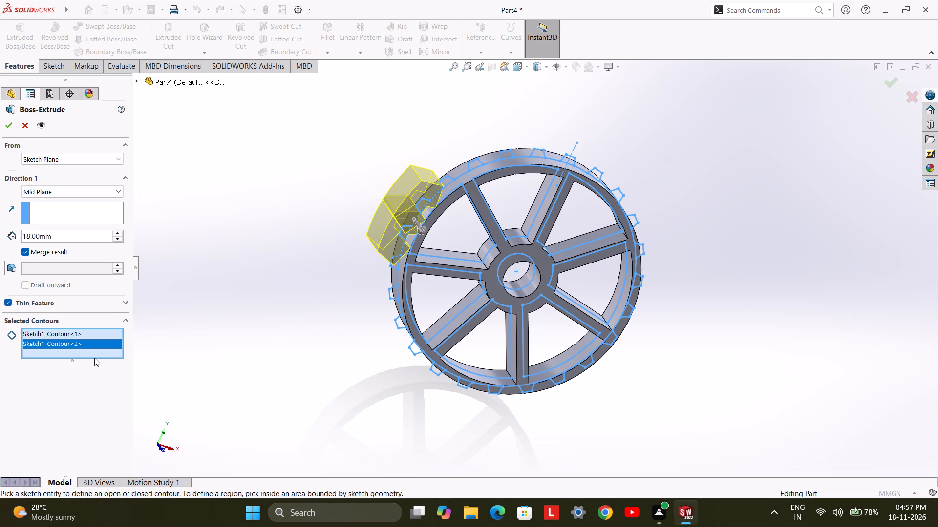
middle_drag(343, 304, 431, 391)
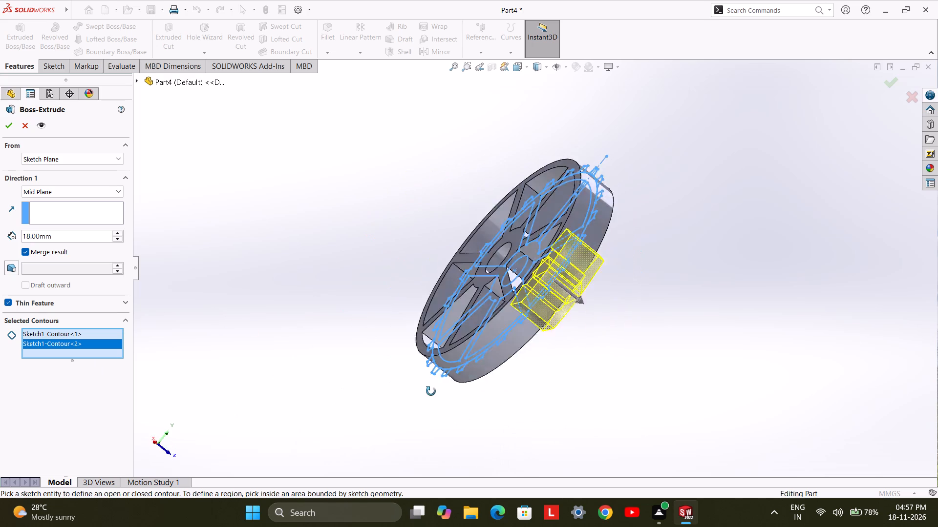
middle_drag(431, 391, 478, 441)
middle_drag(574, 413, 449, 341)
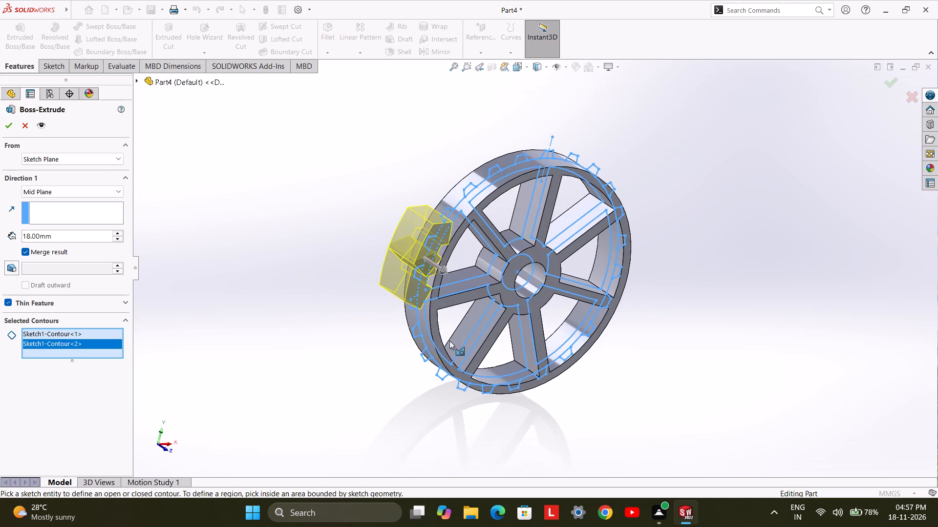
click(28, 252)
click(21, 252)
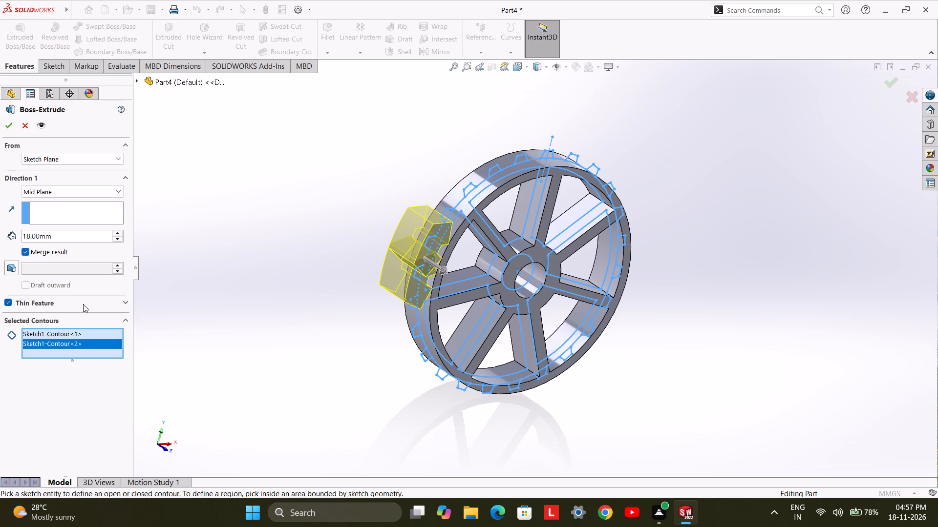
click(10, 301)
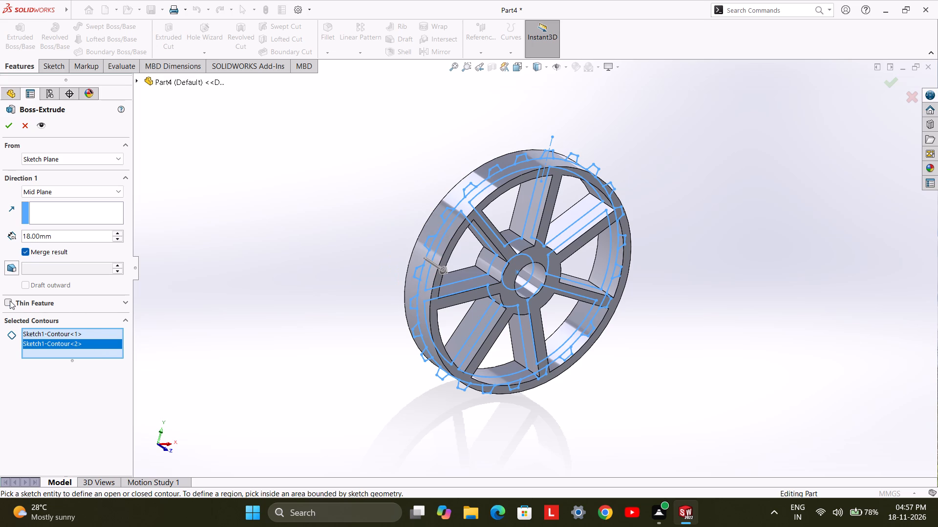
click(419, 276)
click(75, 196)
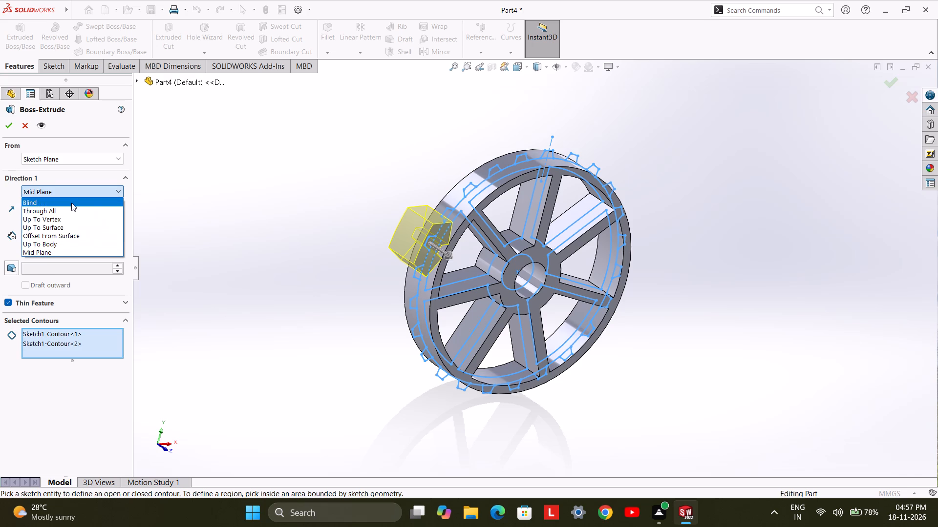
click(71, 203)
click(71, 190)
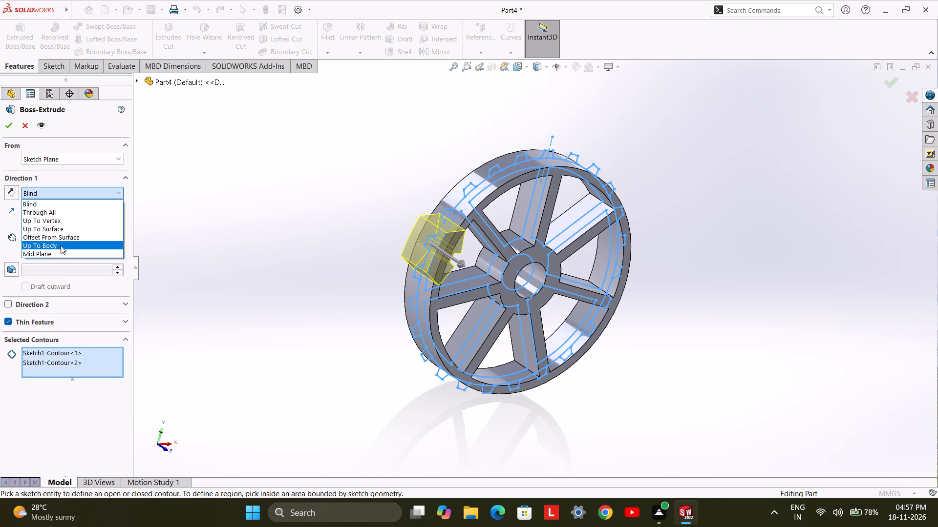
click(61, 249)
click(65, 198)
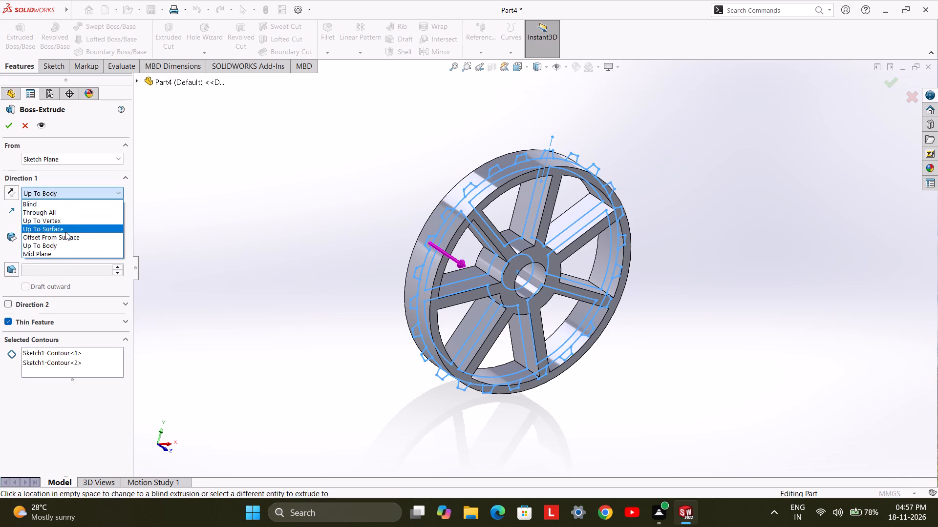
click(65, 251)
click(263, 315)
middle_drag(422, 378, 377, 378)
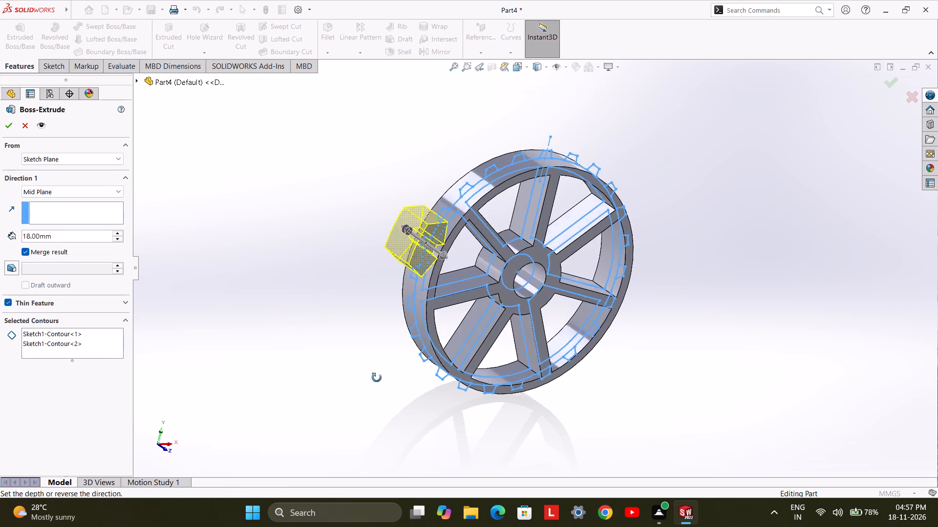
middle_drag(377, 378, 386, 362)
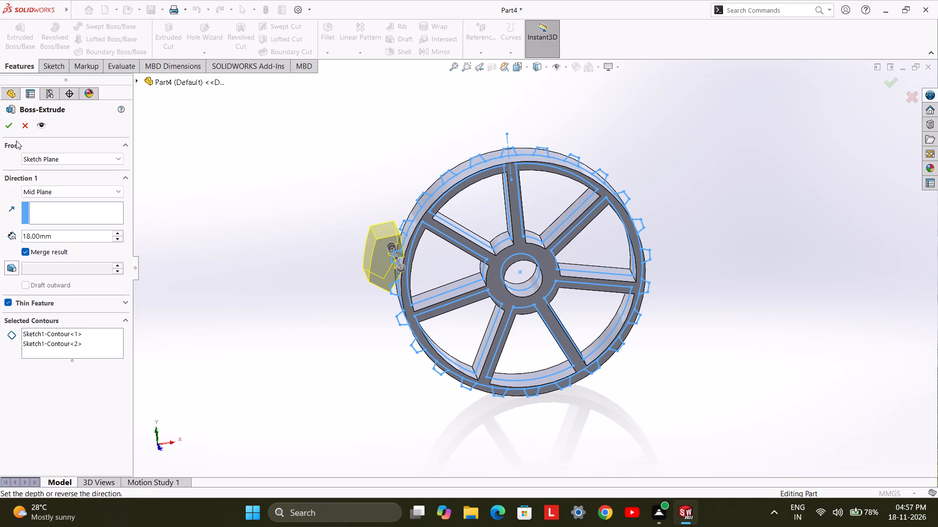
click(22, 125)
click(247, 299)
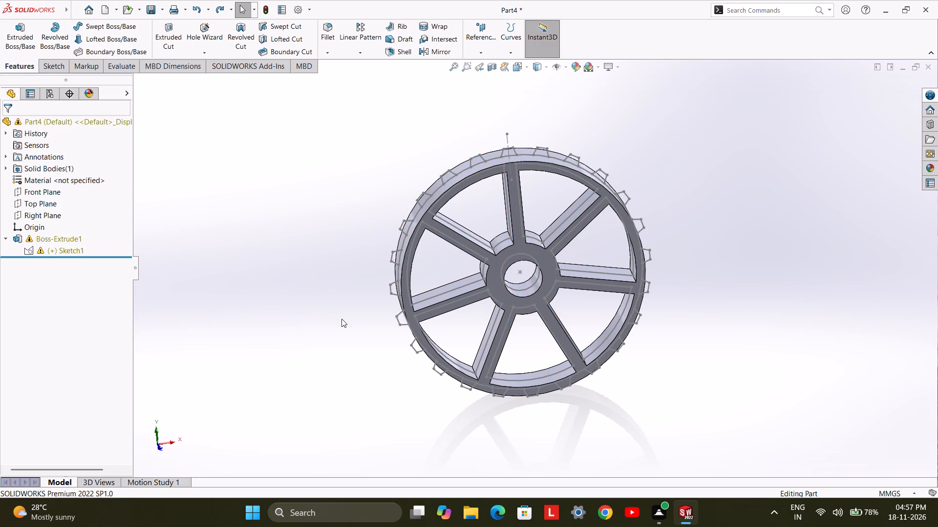
Examine how the tooth contours sit against the wheel's rim from several angles around the part.
middle_drag(342, 319, 425, 273)
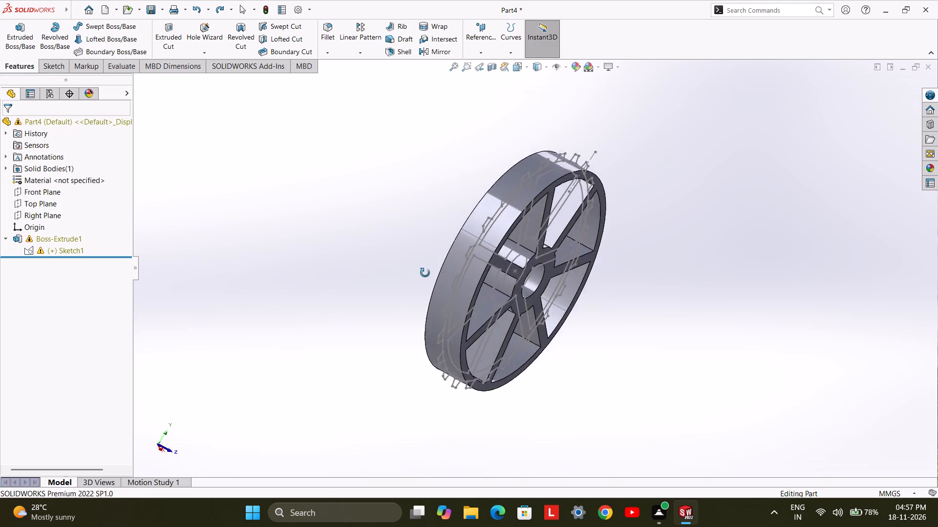
middle_drag(425, 273, 279, 311)
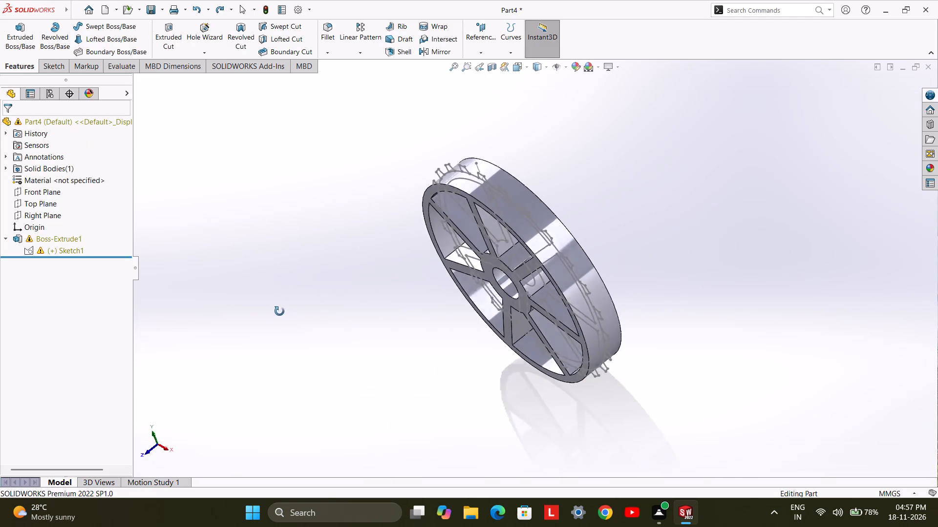
middle_drag(279, 311, 578, 262)
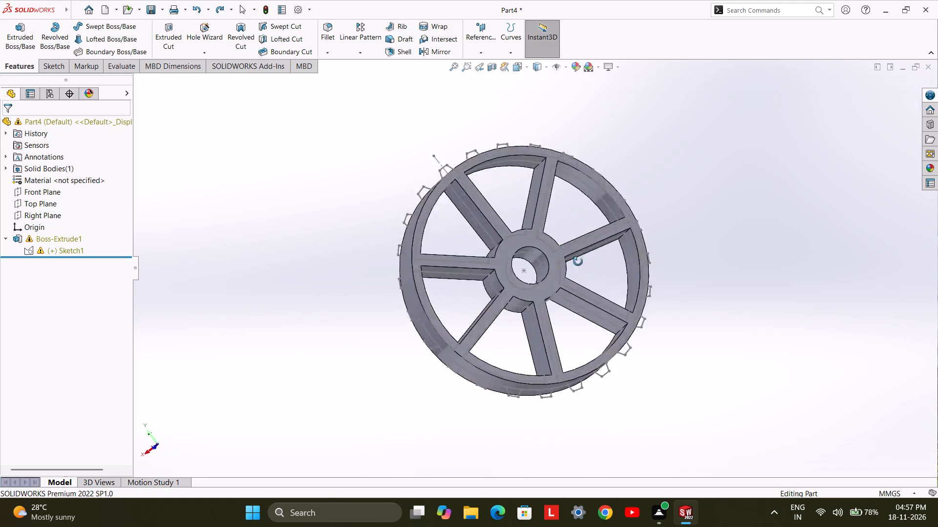
middle_drag(578, 262, 413, 430)
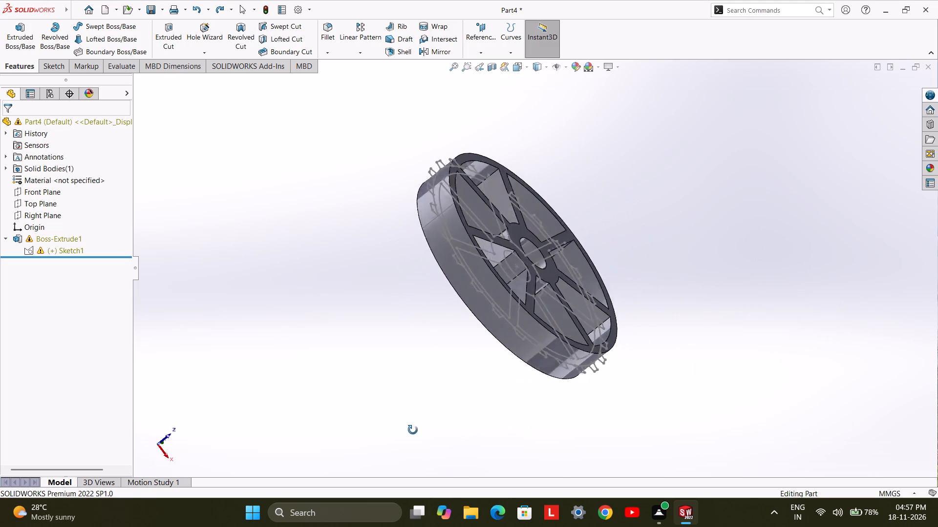
middle_drag(413, 430, 352, 445)
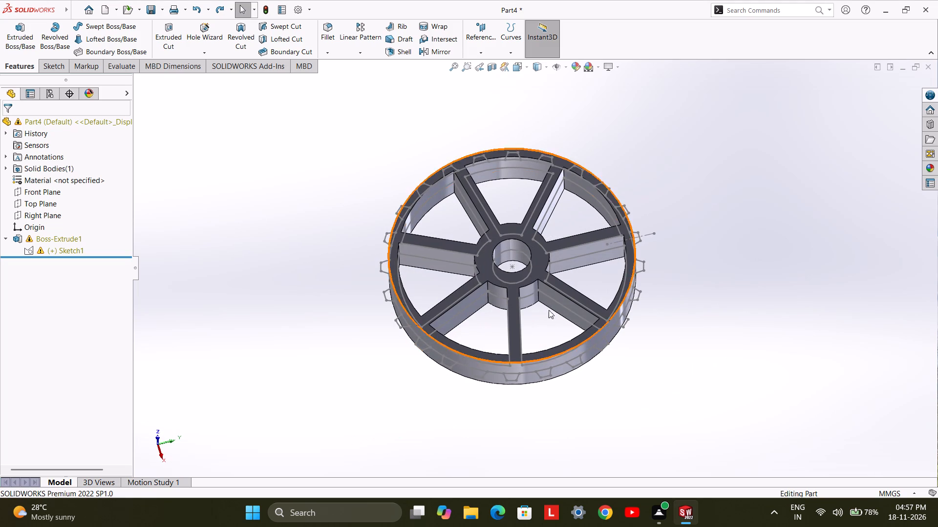
middle_drag(359, 385, 369, 476)
middle_drag(365, 372, 365, 398)
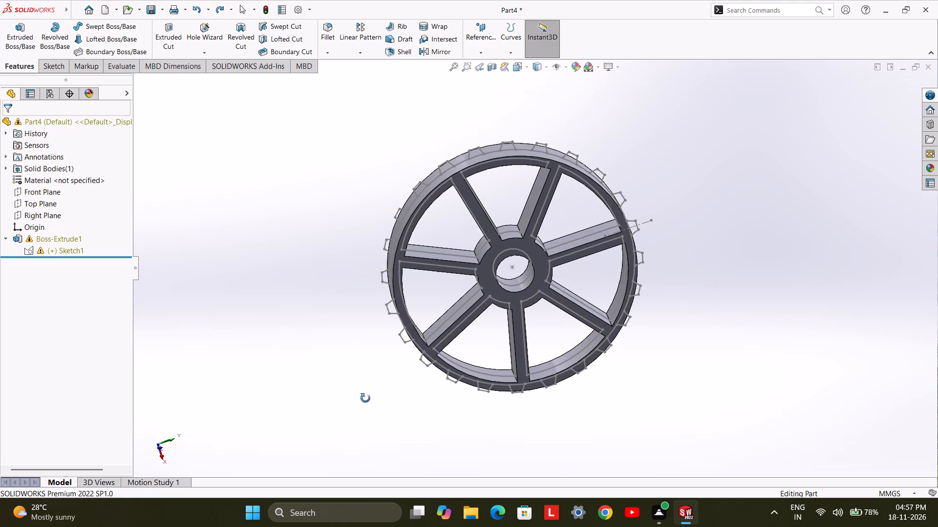
middle_drag(365, 398, 365, 399)
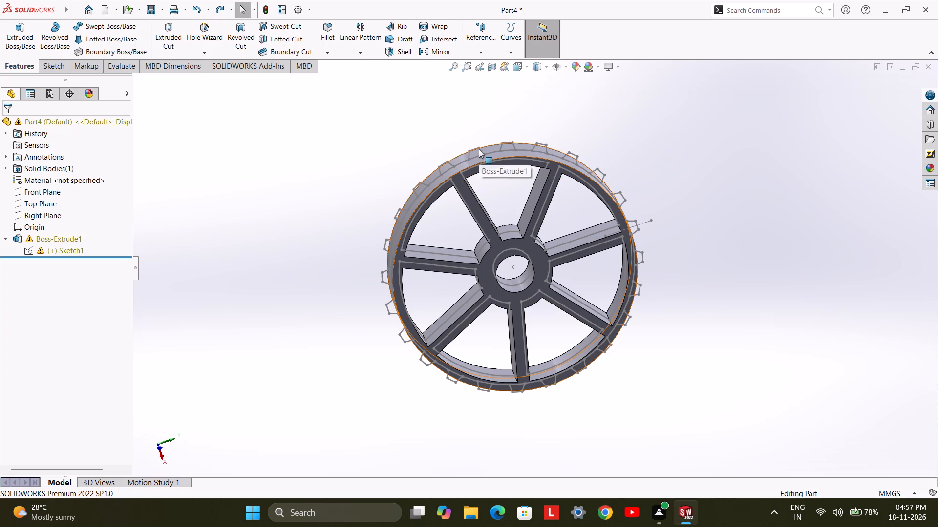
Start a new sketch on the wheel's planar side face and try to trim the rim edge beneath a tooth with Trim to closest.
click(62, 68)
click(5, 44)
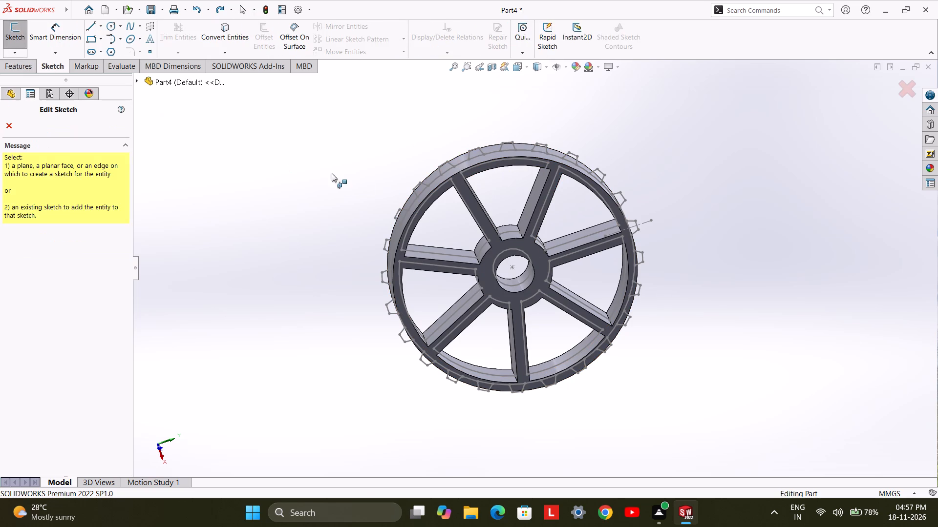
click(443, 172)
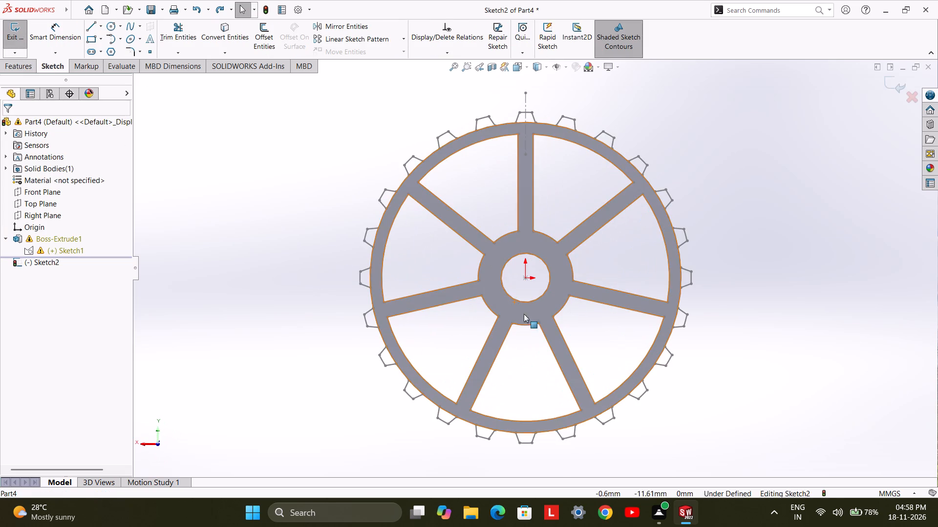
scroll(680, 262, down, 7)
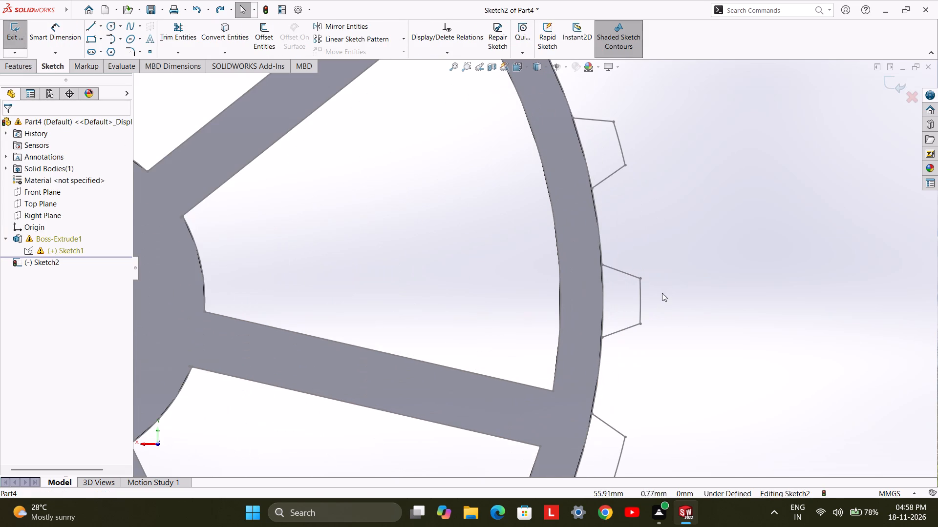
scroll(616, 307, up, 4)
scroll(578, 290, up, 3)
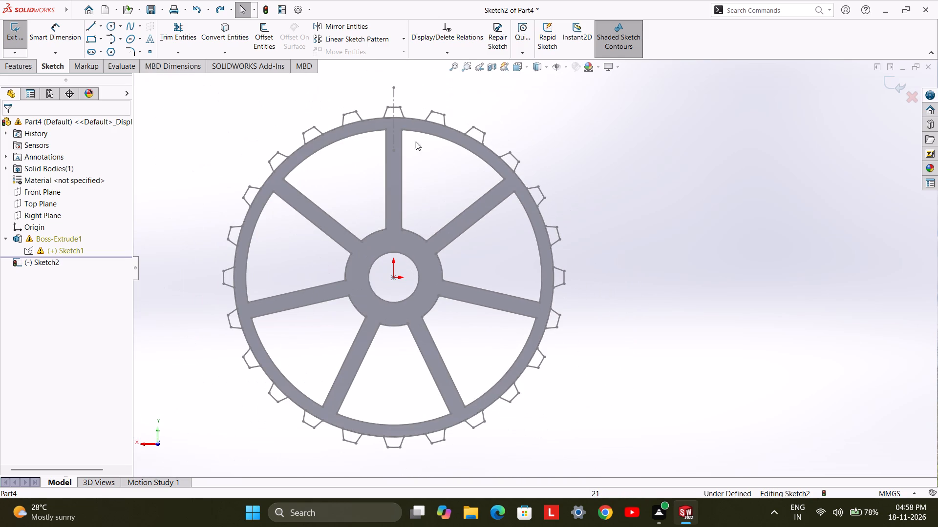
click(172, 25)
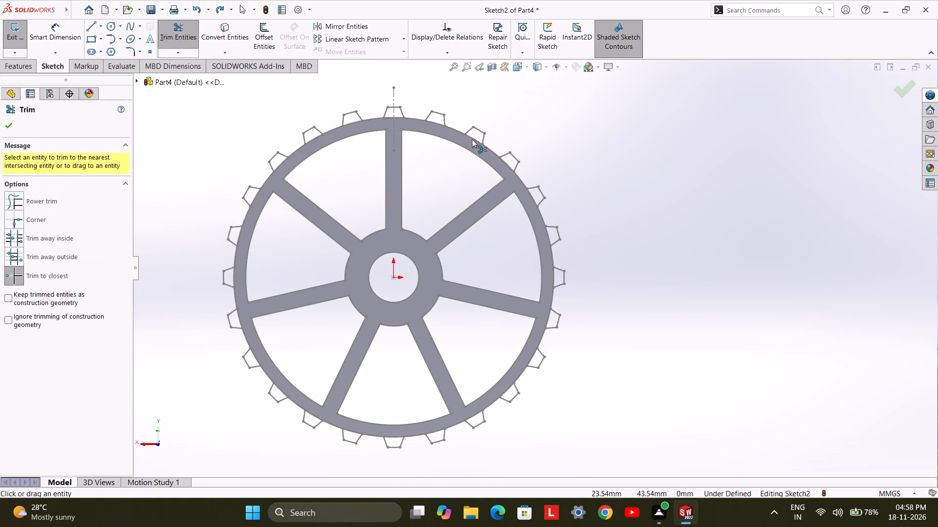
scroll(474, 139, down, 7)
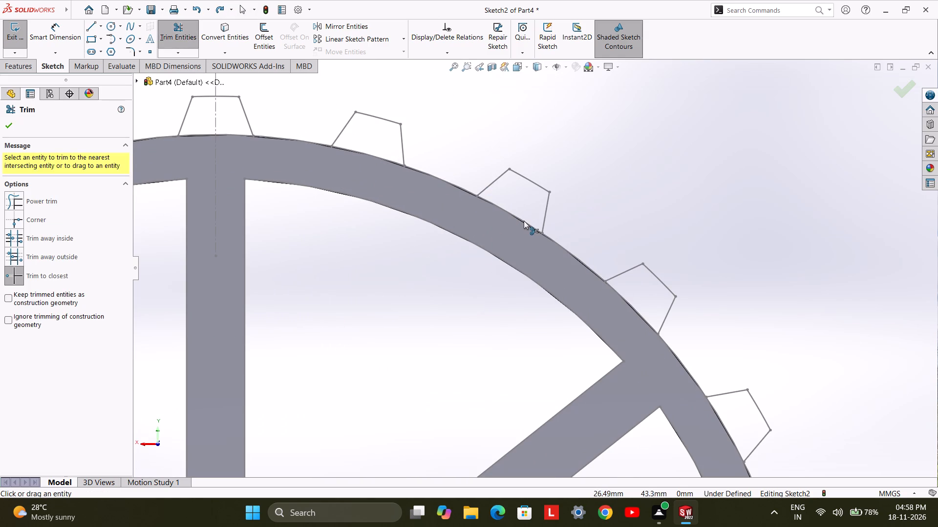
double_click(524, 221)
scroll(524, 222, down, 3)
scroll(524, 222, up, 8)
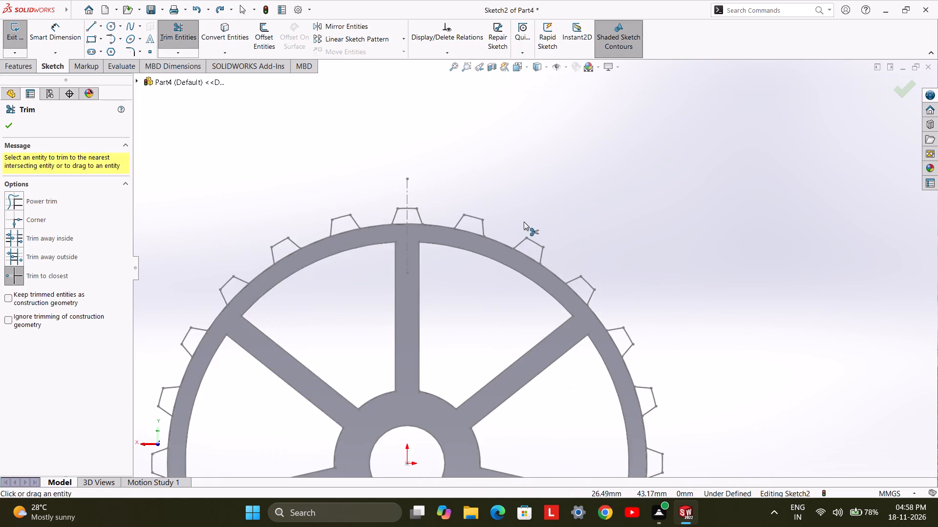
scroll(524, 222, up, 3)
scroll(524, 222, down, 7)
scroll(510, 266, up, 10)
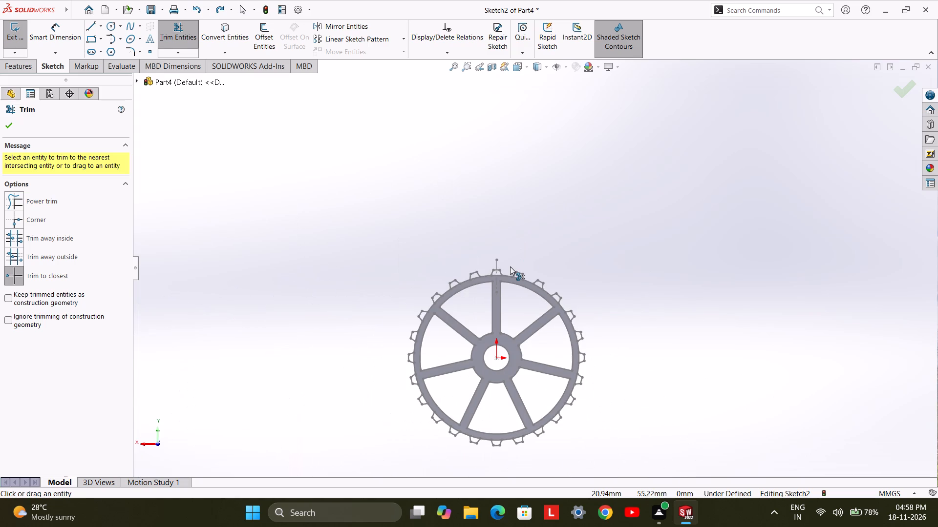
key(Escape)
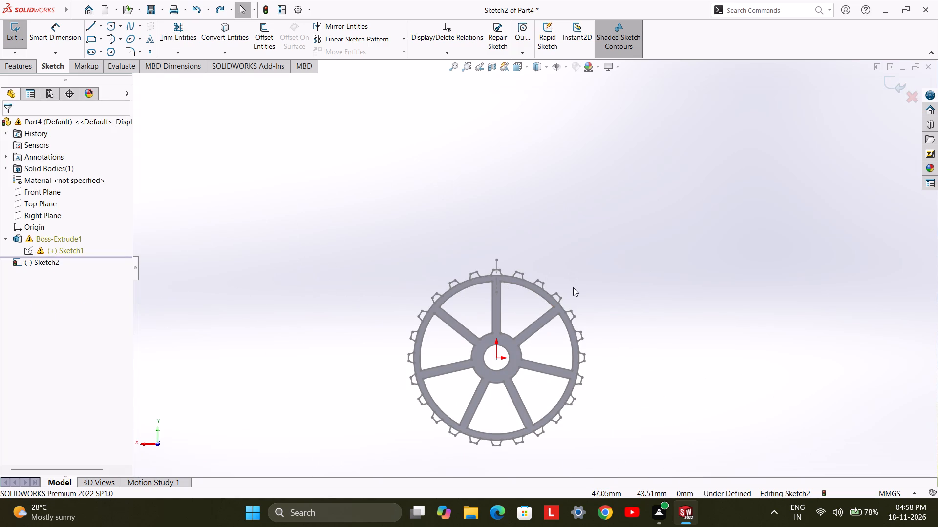
Undo the new side-face sketch and the wheel's boss extrusion, going back into the original gear sketch.
key(ctrl+z)
key(ctrl+z)
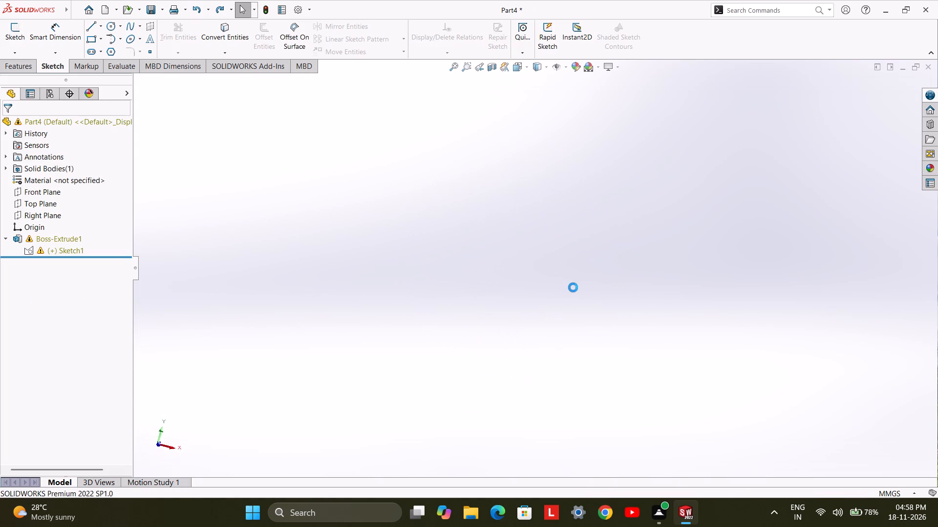
key(ctrl+z)
key(ctrl+z)
key(ctrl+z)
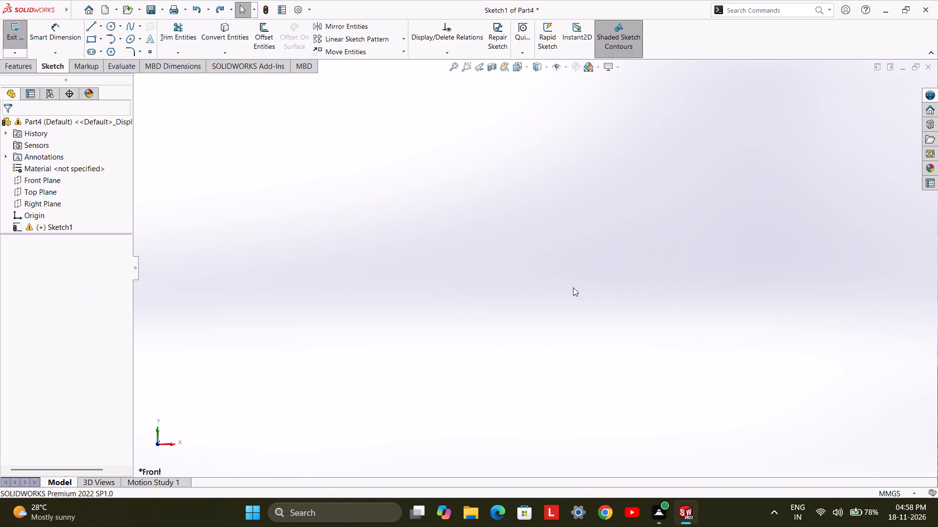
Undo further gear sketch edits, going back to the single tooth outline between the complete rim circle and the outer circle.
key(ctrl+z)
key(ctrl+z)
key(ctrl+z)
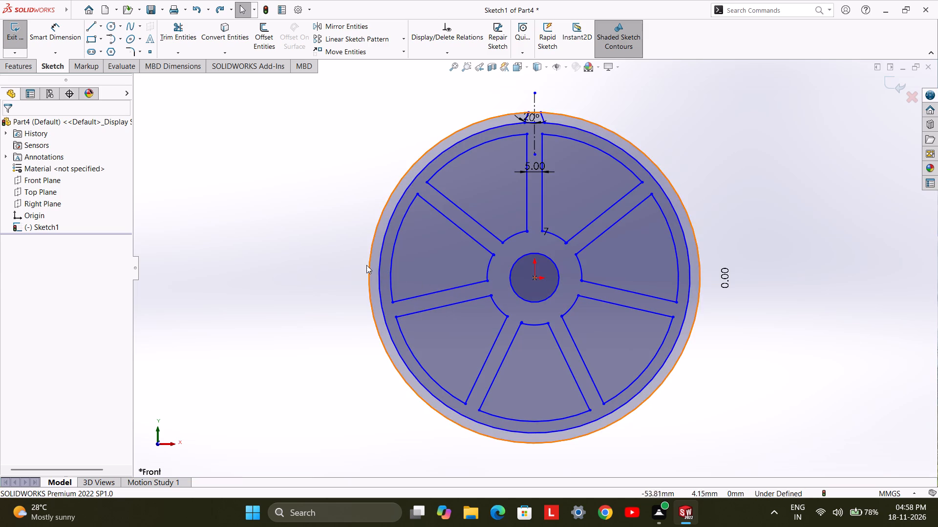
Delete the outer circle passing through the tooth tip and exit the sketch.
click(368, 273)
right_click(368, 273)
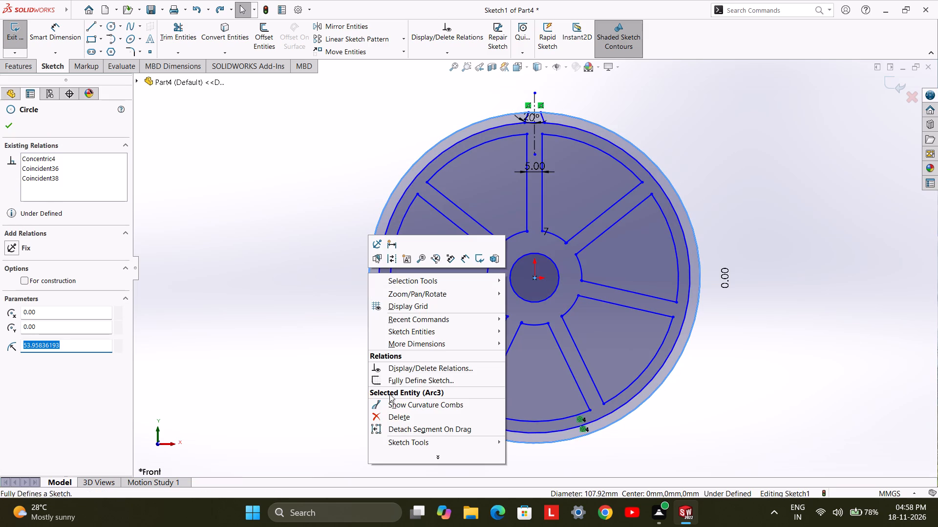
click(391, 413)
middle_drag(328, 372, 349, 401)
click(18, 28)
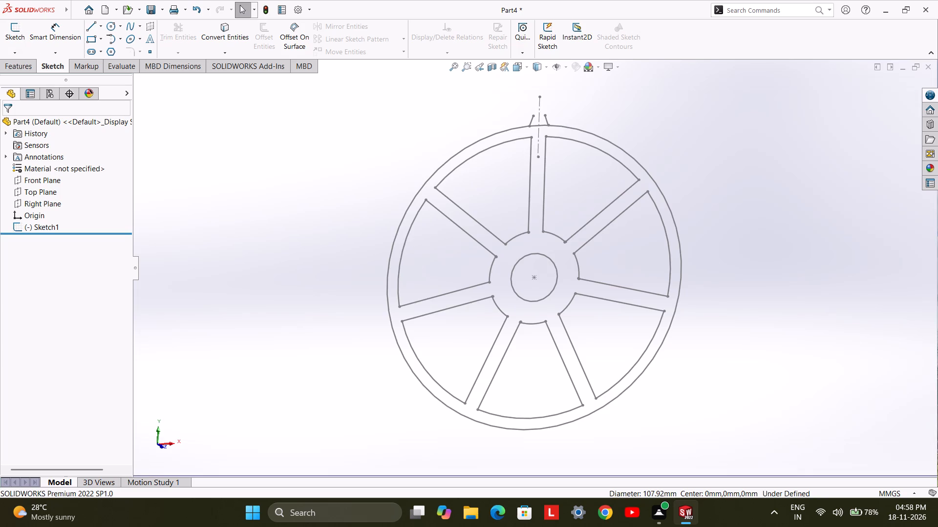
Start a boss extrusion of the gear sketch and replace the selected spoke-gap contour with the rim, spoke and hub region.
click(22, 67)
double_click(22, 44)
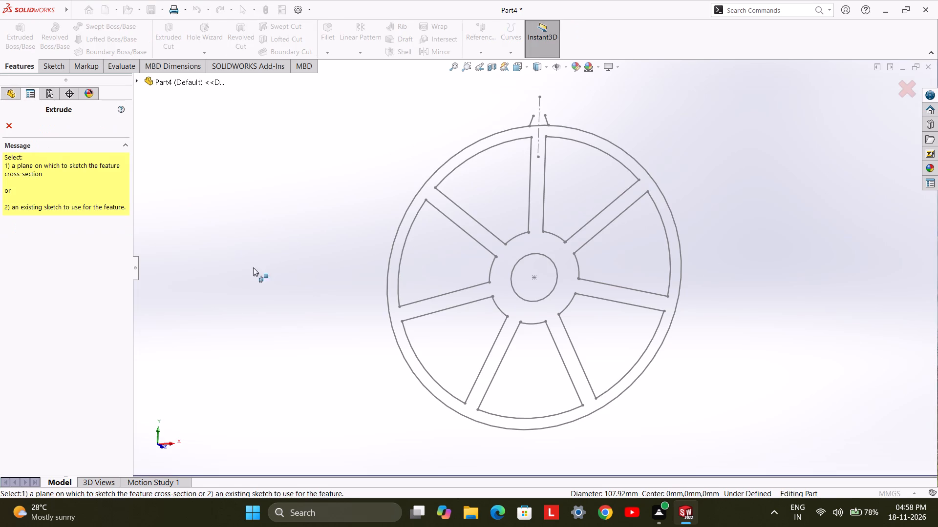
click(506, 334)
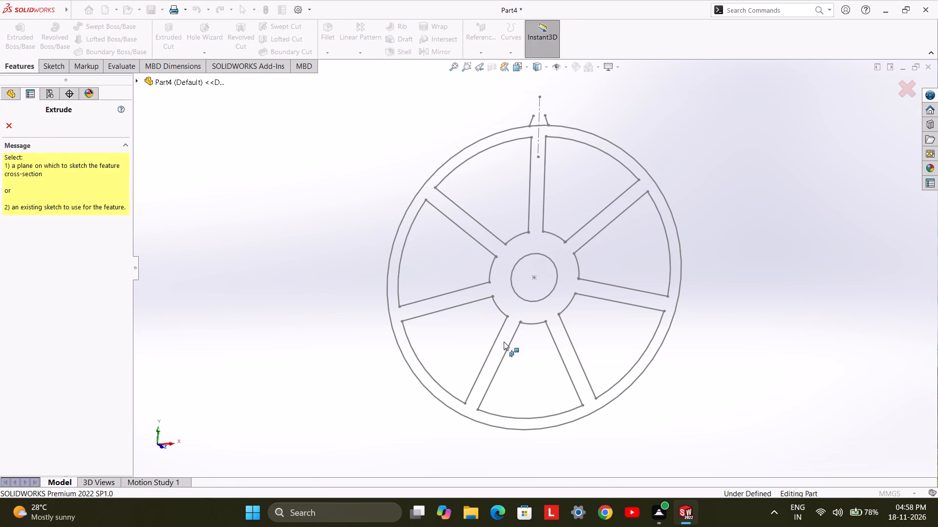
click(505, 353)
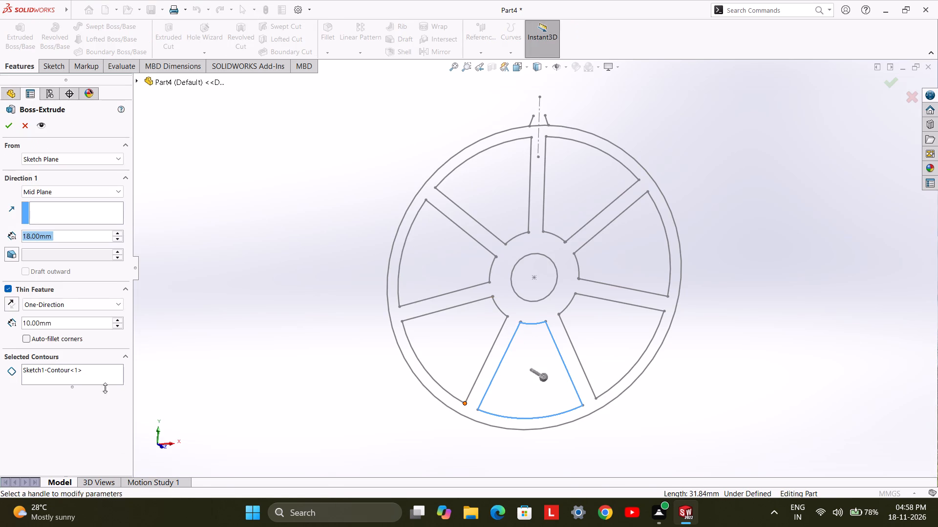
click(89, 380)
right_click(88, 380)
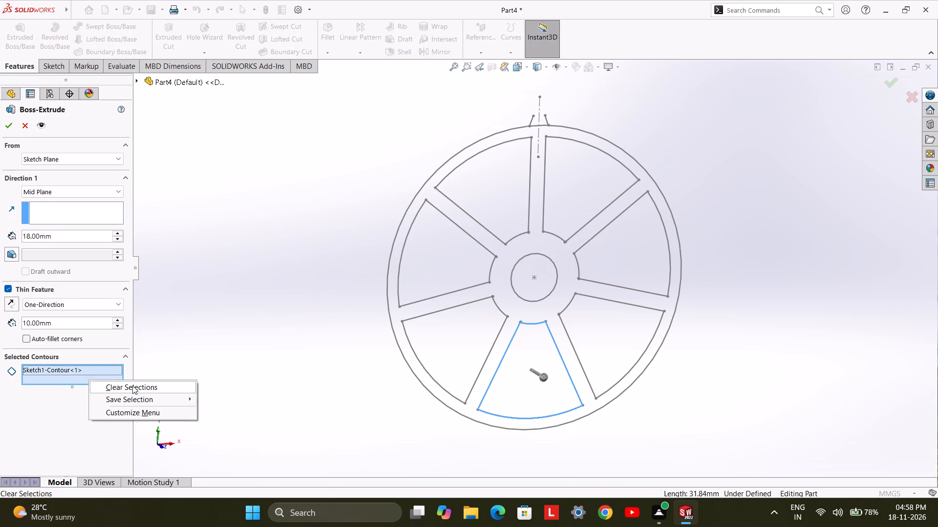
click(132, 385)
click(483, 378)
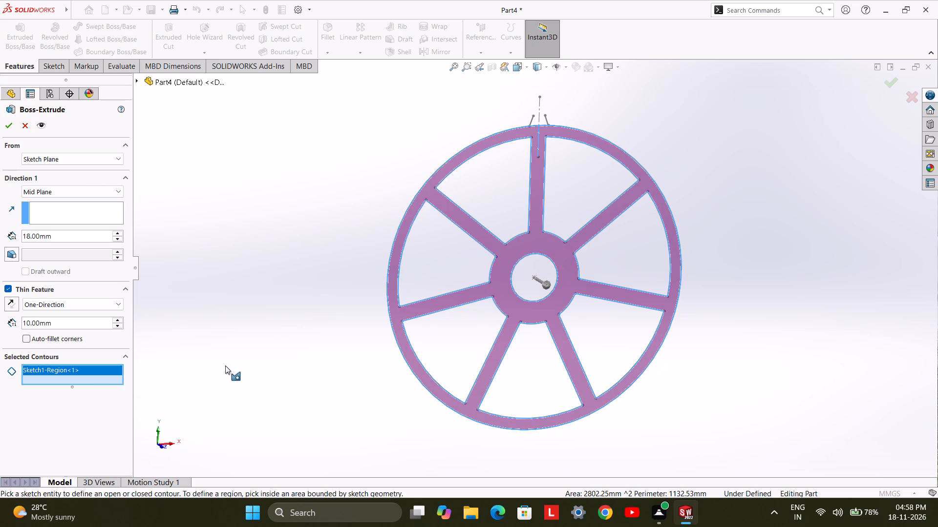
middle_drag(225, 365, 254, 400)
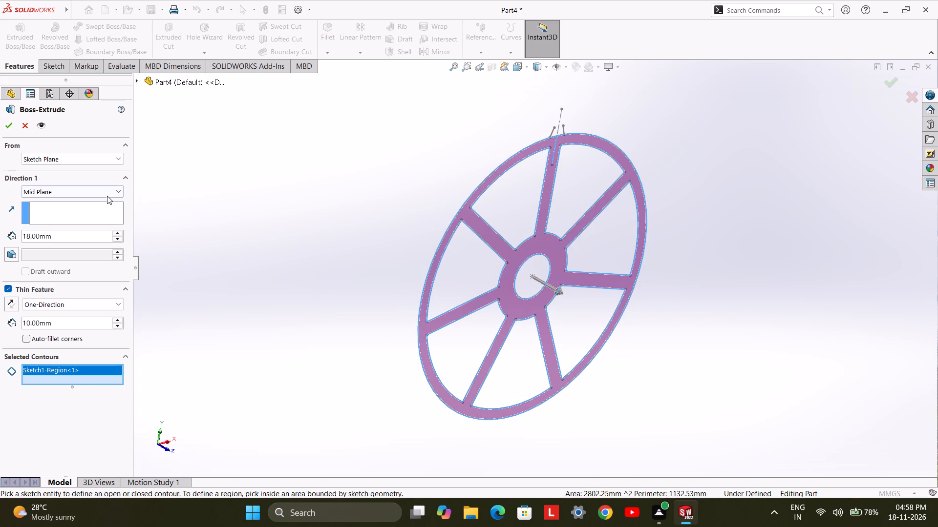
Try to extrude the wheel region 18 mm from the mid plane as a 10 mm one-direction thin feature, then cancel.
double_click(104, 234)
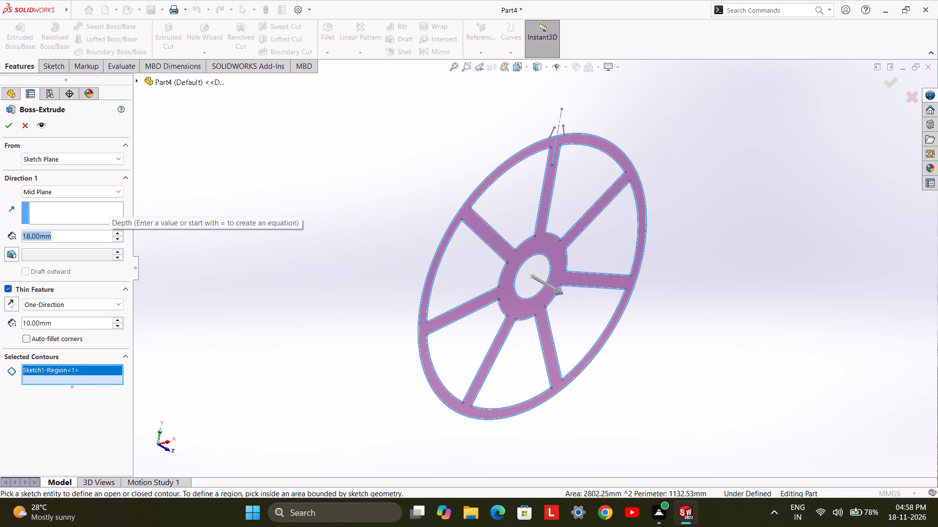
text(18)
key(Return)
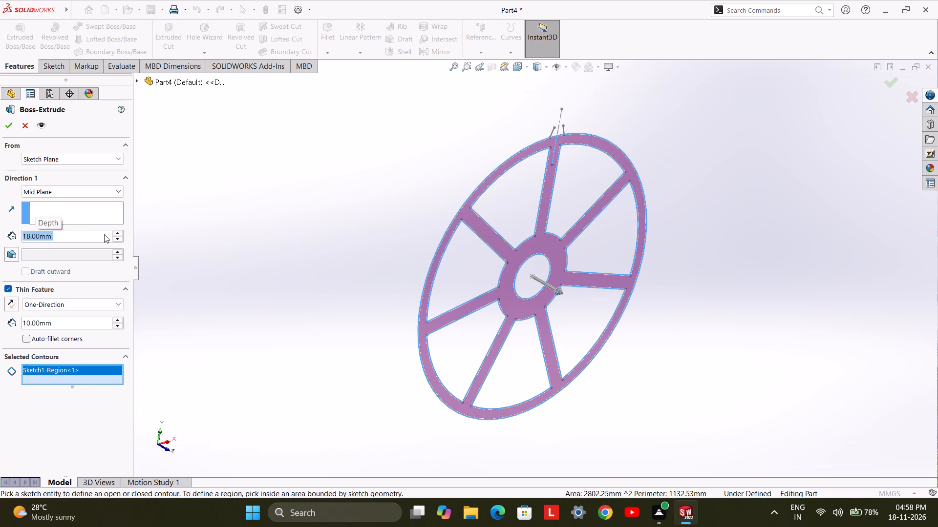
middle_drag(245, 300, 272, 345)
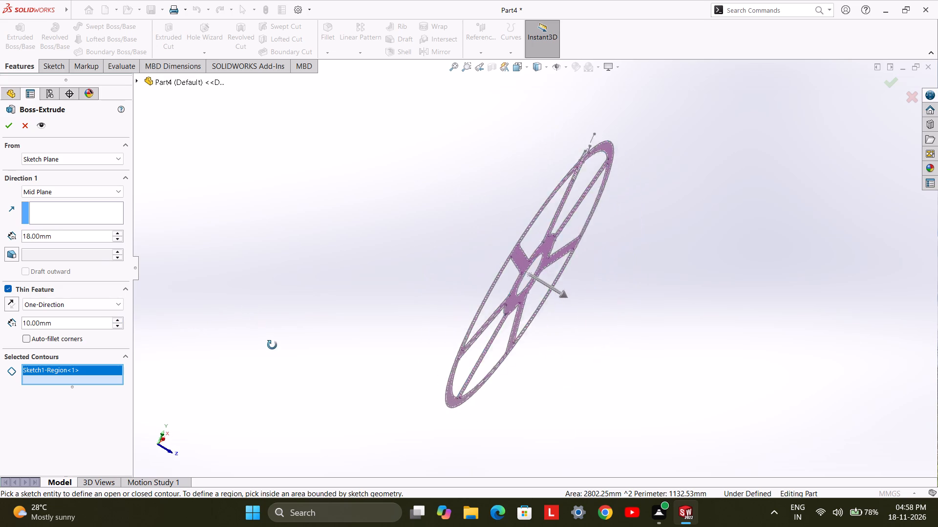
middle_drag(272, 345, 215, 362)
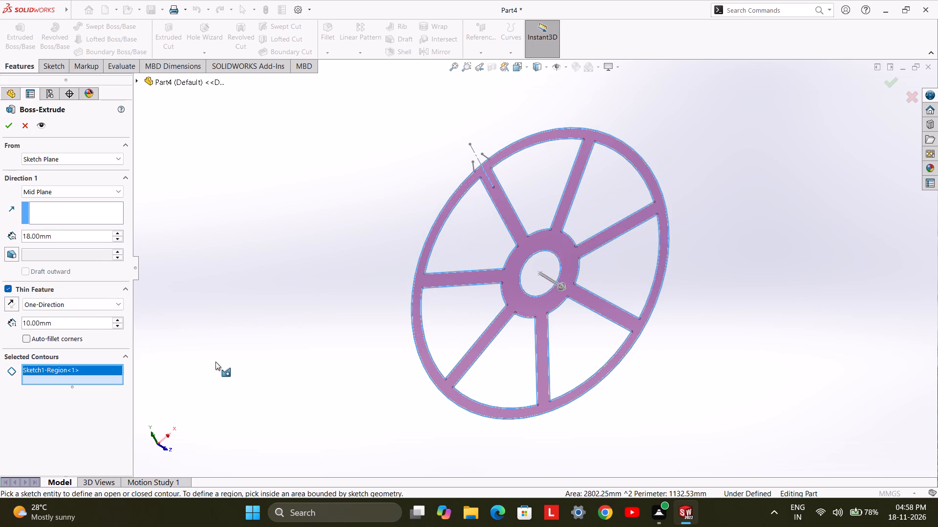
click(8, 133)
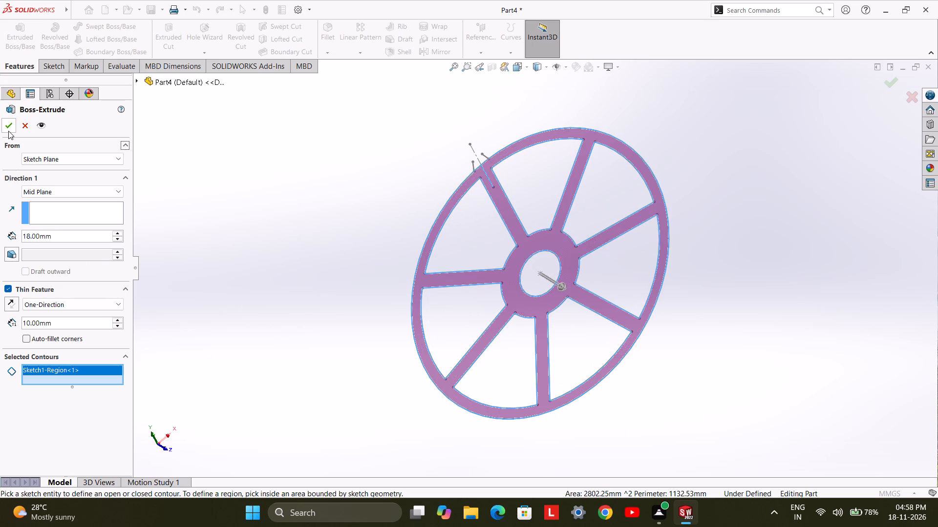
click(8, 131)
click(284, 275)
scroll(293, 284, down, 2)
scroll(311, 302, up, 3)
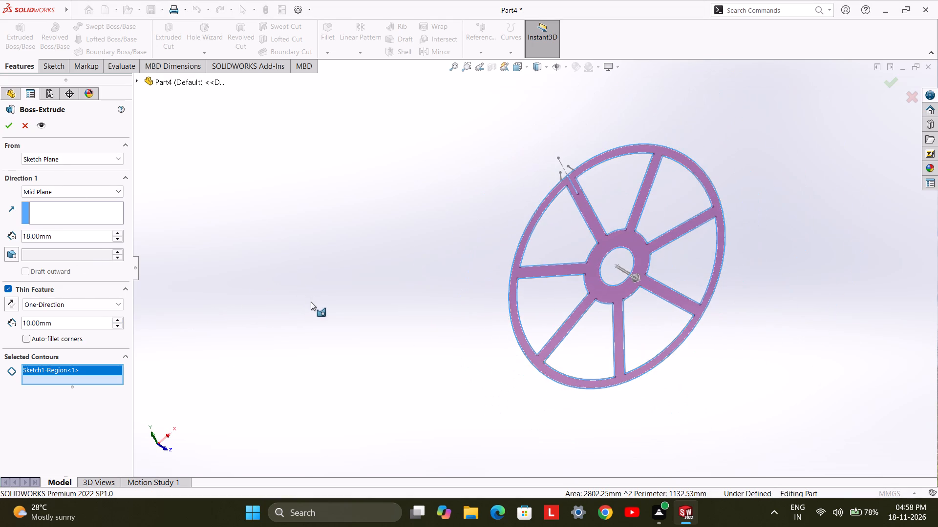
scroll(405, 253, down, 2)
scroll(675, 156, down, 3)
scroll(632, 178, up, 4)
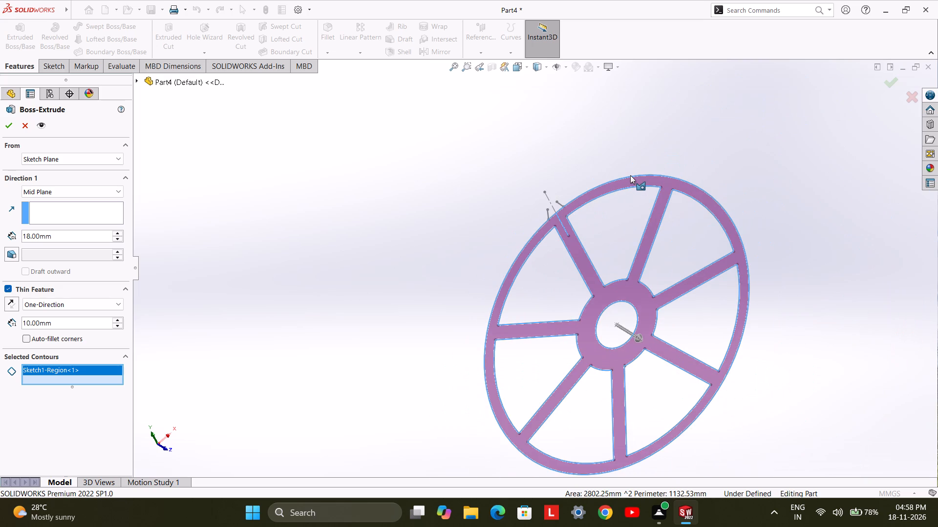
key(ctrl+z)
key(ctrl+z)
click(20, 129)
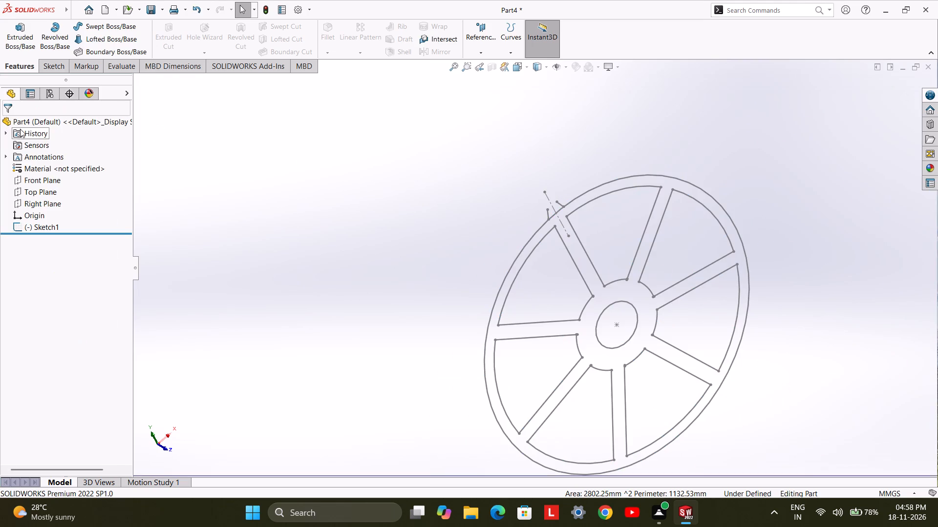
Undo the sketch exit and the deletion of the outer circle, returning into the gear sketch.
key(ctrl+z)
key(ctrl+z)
Delete the tooth's right flank line, on the side of the centerline without the 20° dimension.
scroll(540, 171, down, 2)
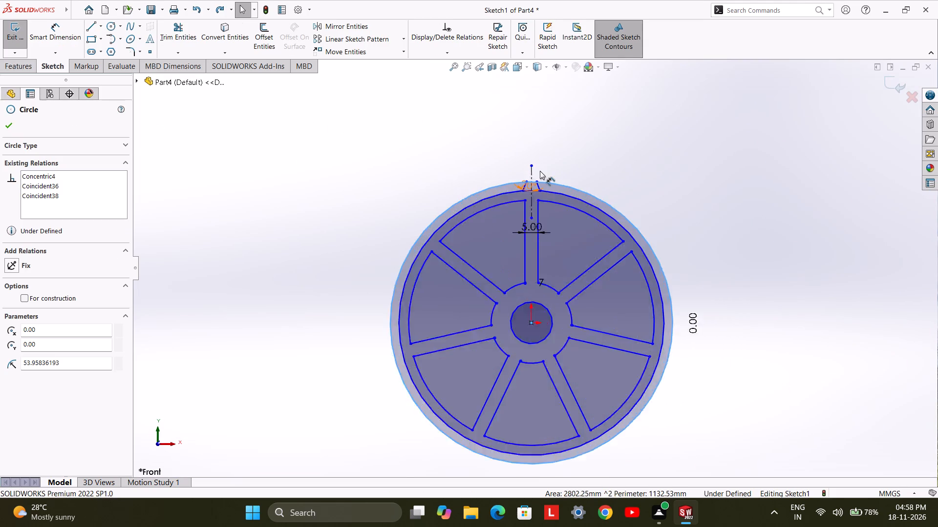
scroll(540, 171, down, 9)
click(550, 314)
right_click(550, 314)
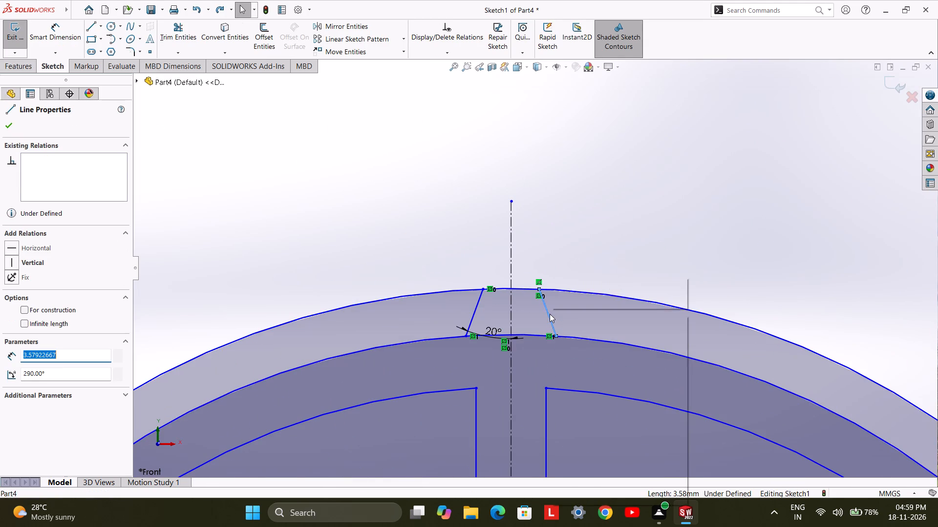
click(593, 459)
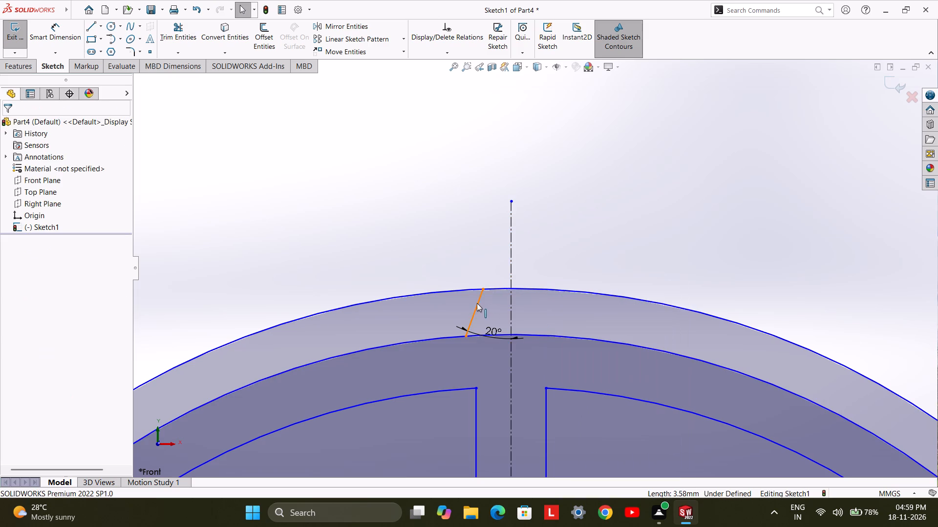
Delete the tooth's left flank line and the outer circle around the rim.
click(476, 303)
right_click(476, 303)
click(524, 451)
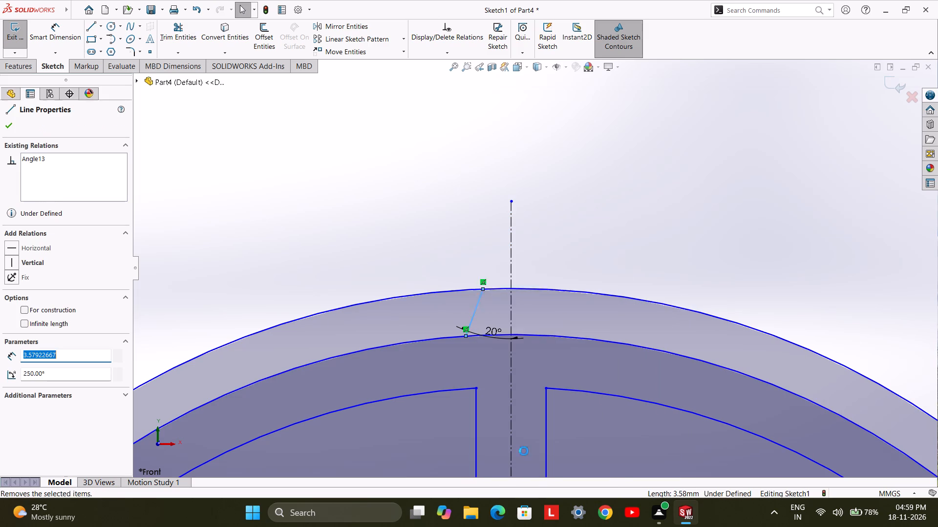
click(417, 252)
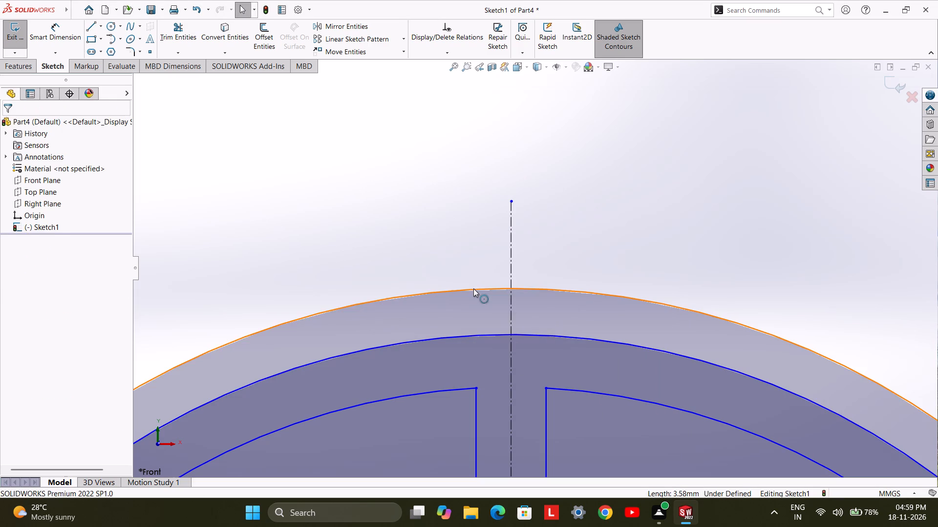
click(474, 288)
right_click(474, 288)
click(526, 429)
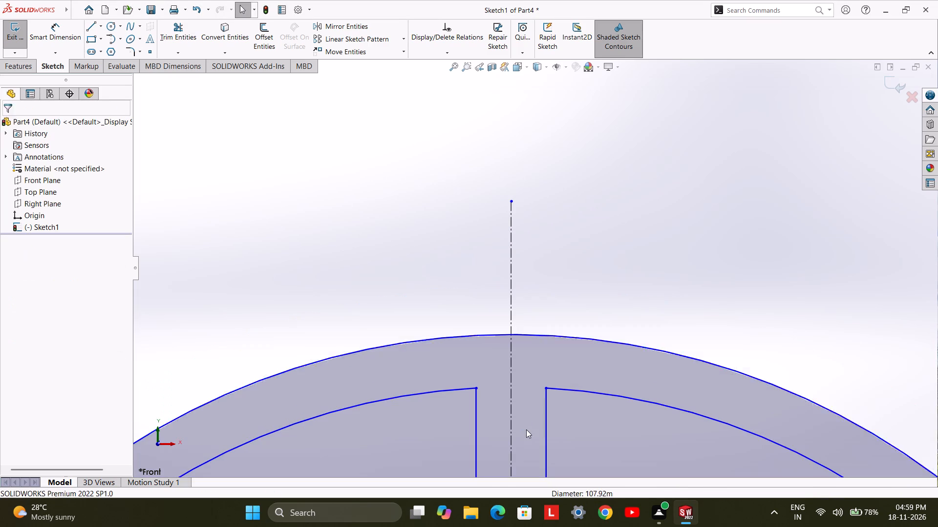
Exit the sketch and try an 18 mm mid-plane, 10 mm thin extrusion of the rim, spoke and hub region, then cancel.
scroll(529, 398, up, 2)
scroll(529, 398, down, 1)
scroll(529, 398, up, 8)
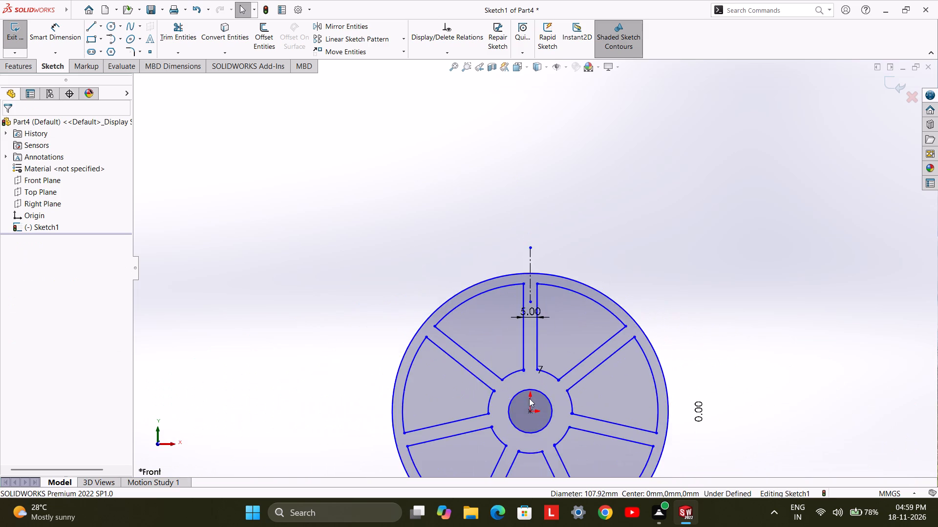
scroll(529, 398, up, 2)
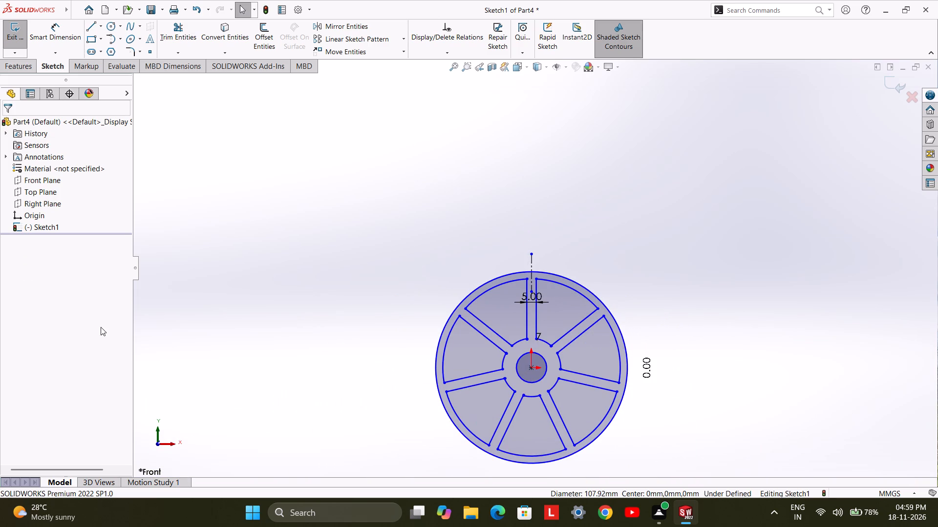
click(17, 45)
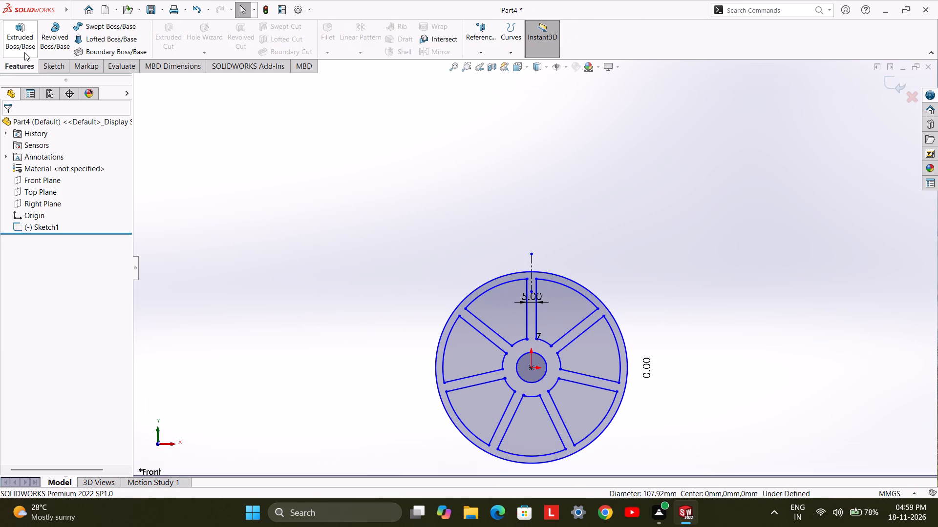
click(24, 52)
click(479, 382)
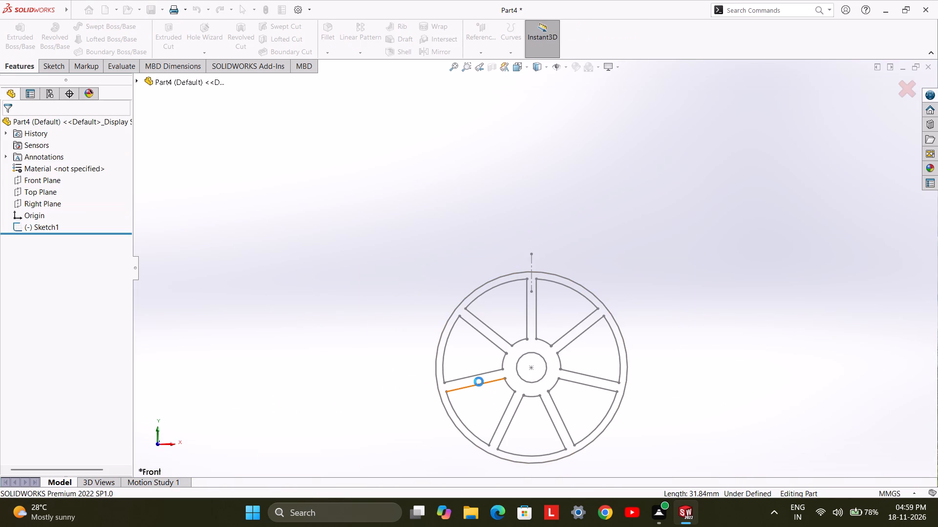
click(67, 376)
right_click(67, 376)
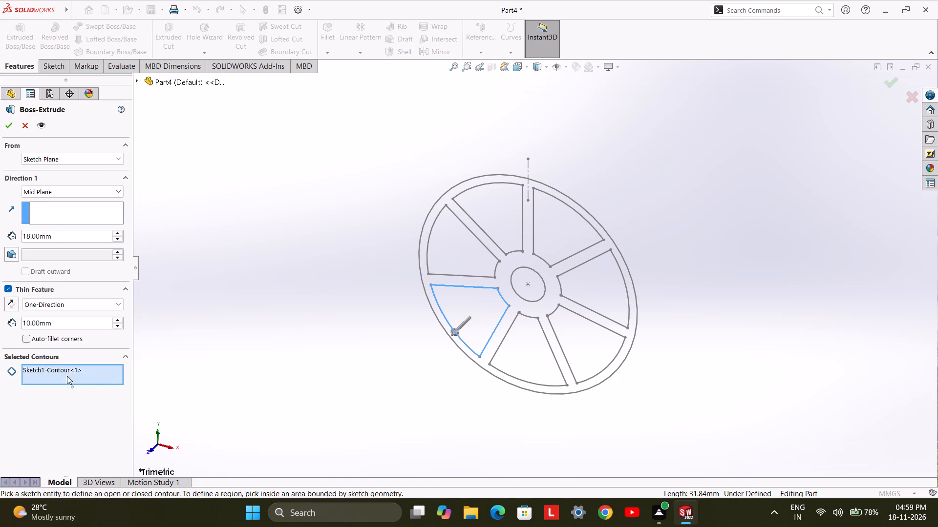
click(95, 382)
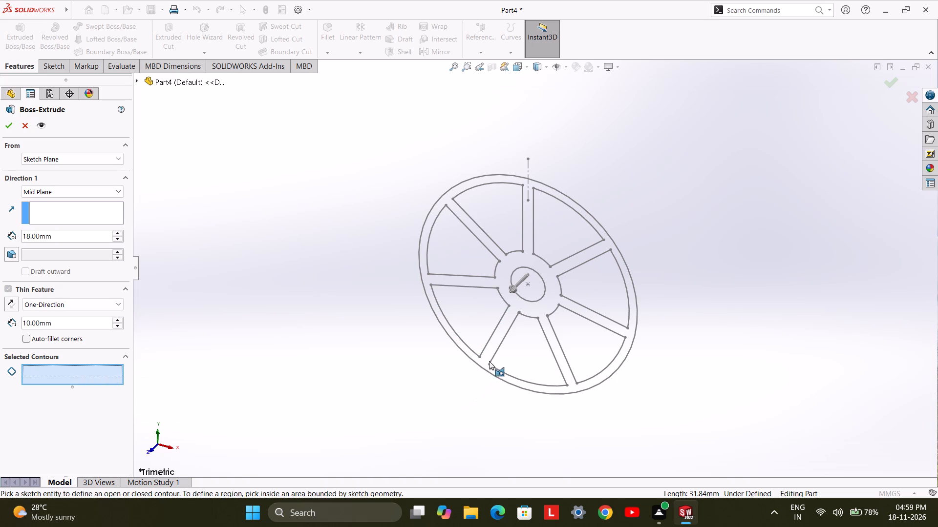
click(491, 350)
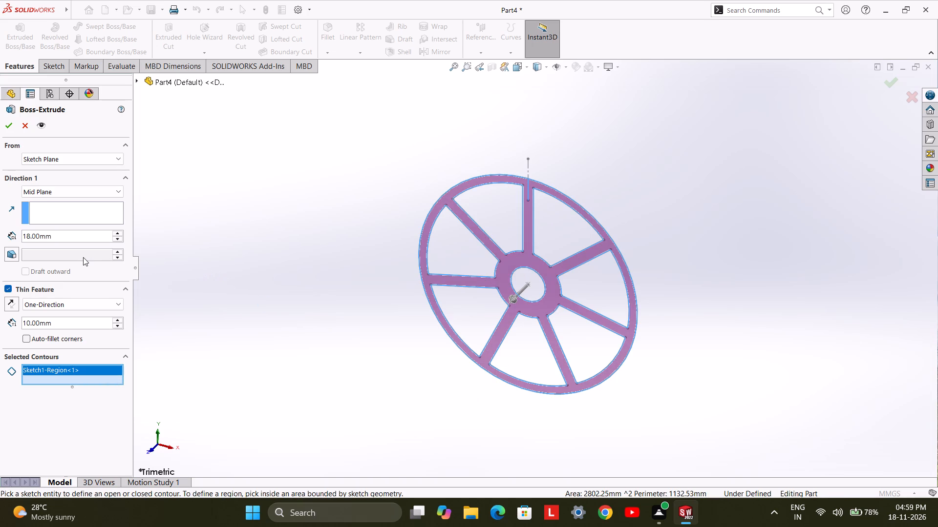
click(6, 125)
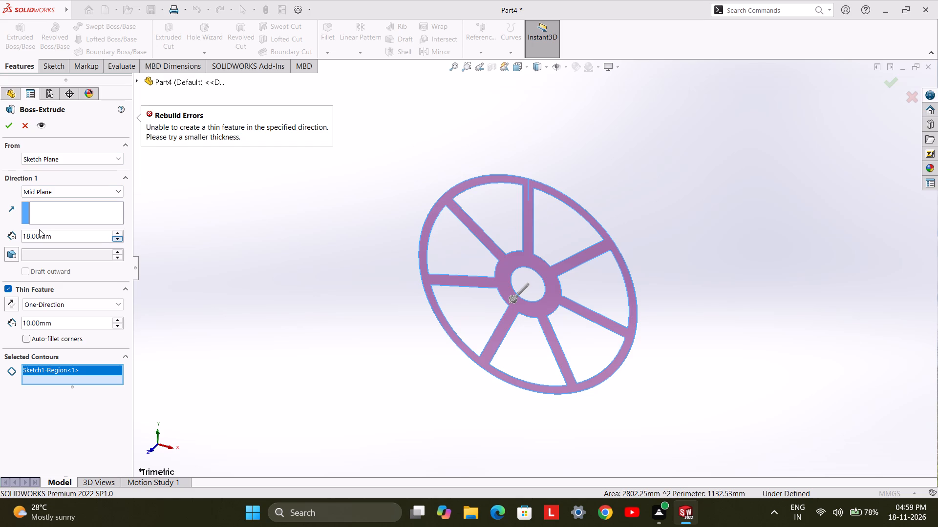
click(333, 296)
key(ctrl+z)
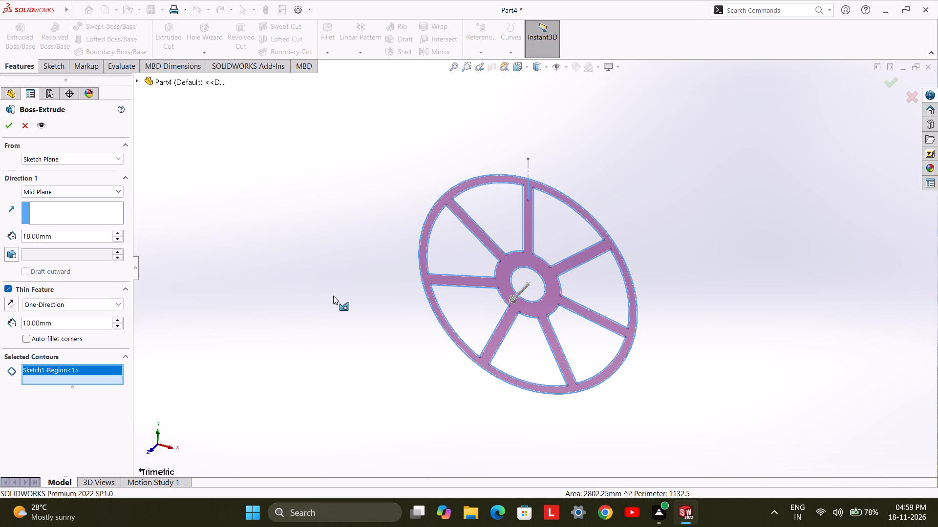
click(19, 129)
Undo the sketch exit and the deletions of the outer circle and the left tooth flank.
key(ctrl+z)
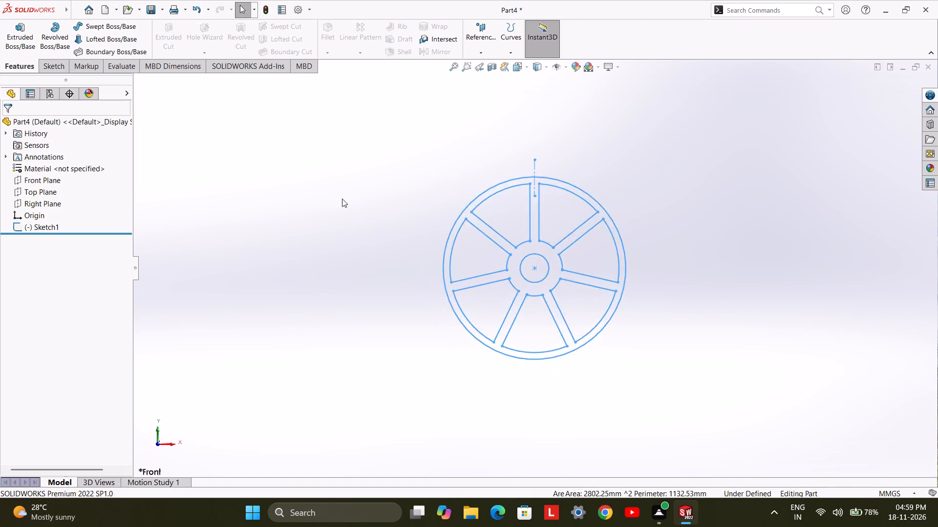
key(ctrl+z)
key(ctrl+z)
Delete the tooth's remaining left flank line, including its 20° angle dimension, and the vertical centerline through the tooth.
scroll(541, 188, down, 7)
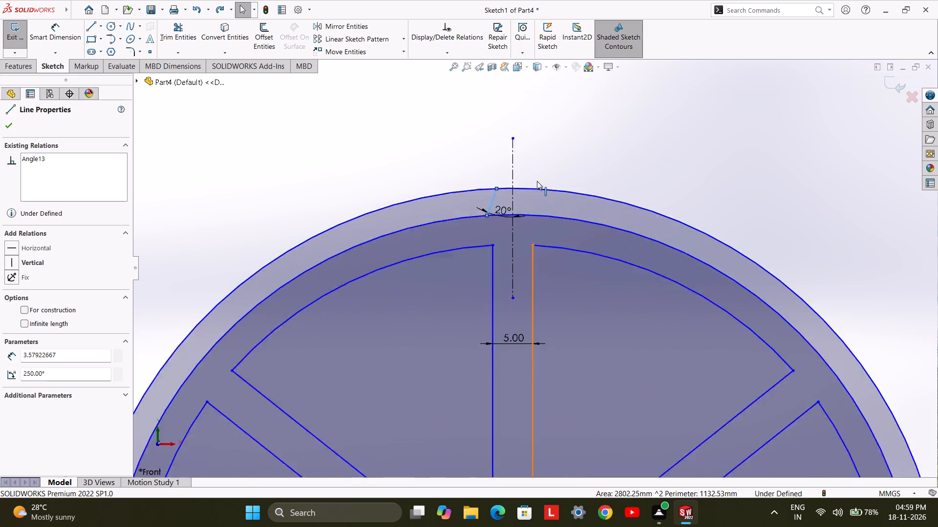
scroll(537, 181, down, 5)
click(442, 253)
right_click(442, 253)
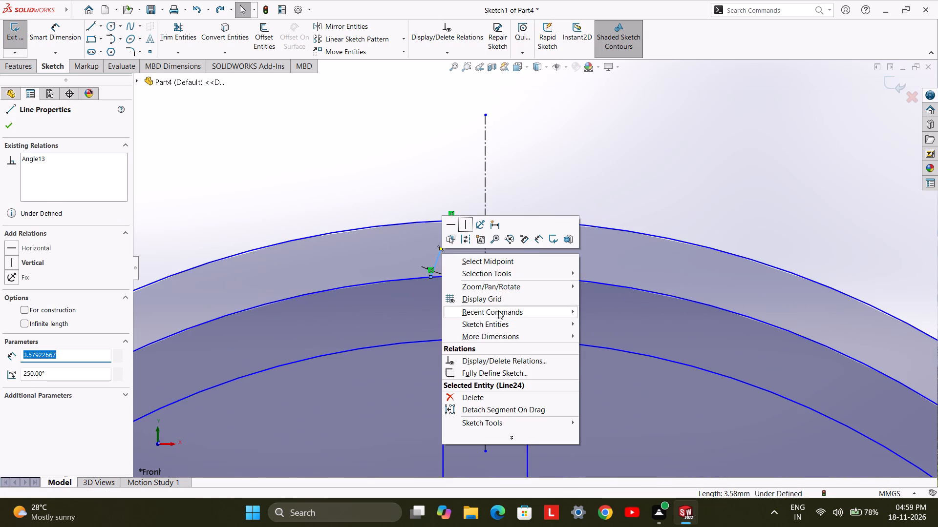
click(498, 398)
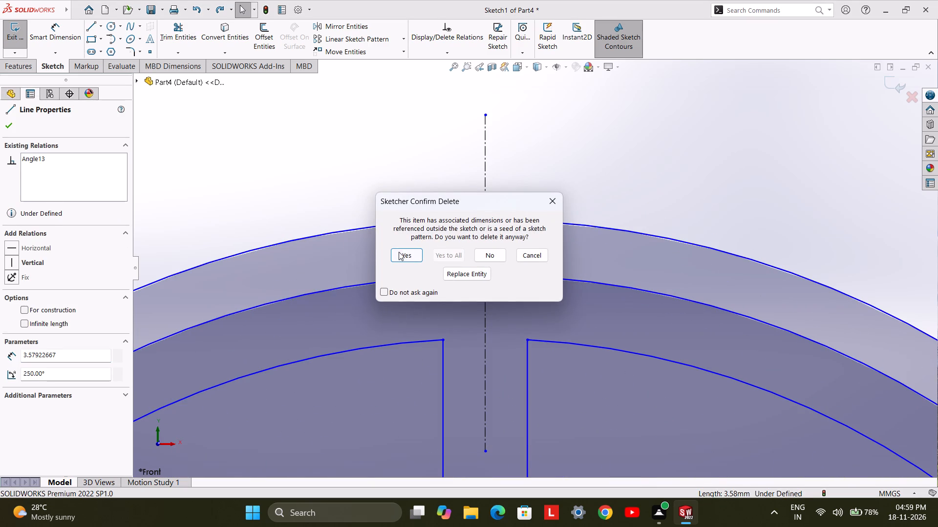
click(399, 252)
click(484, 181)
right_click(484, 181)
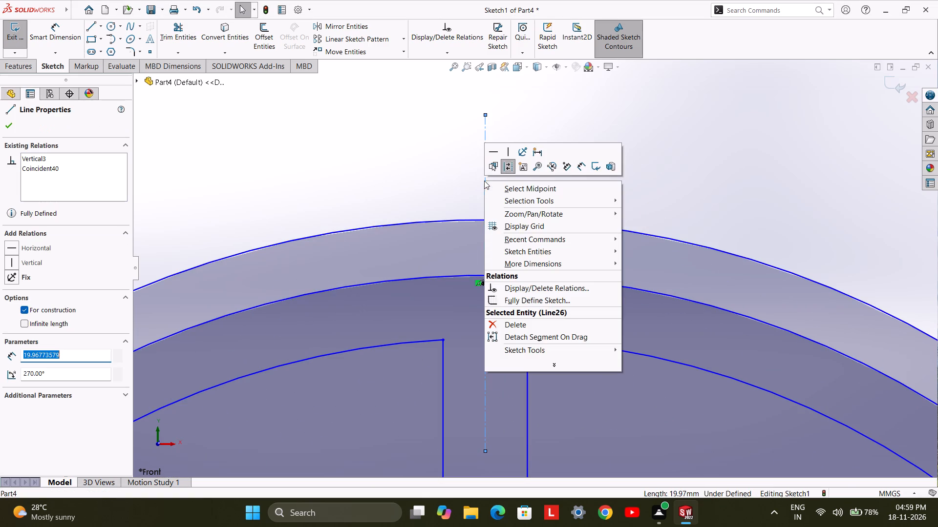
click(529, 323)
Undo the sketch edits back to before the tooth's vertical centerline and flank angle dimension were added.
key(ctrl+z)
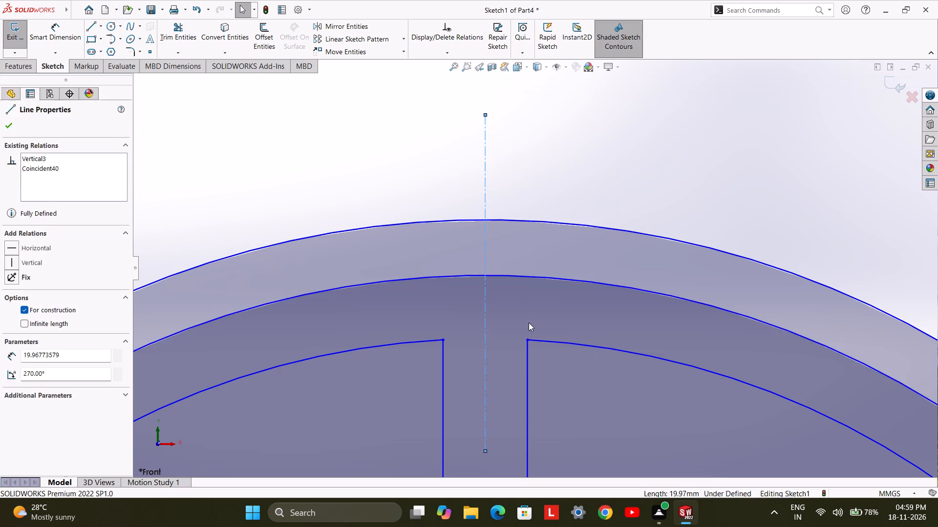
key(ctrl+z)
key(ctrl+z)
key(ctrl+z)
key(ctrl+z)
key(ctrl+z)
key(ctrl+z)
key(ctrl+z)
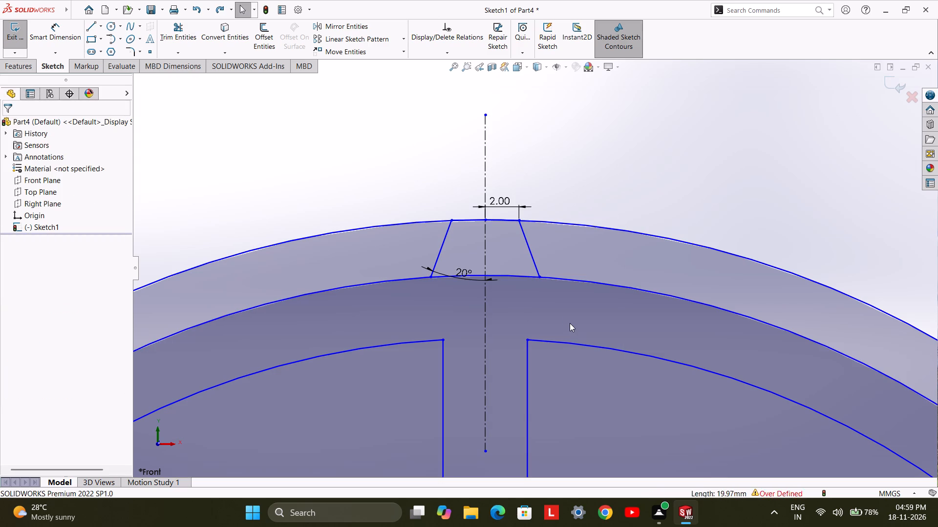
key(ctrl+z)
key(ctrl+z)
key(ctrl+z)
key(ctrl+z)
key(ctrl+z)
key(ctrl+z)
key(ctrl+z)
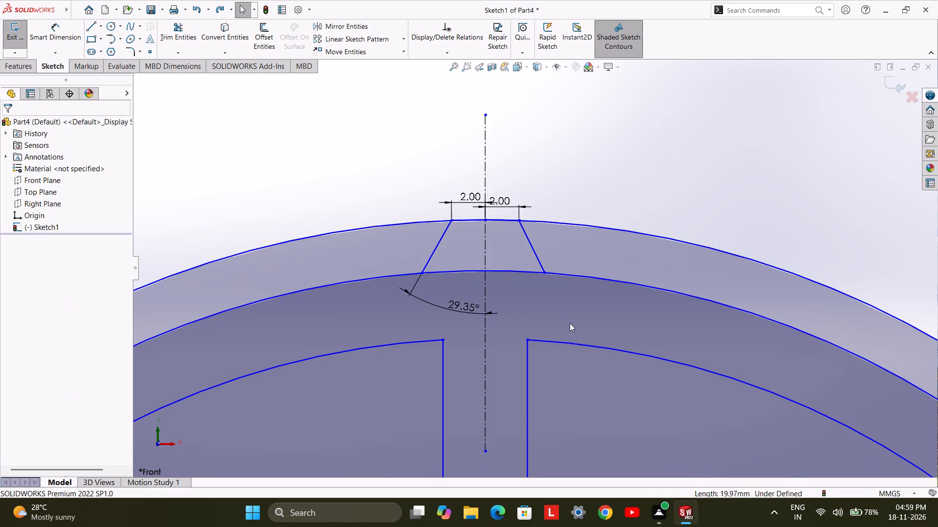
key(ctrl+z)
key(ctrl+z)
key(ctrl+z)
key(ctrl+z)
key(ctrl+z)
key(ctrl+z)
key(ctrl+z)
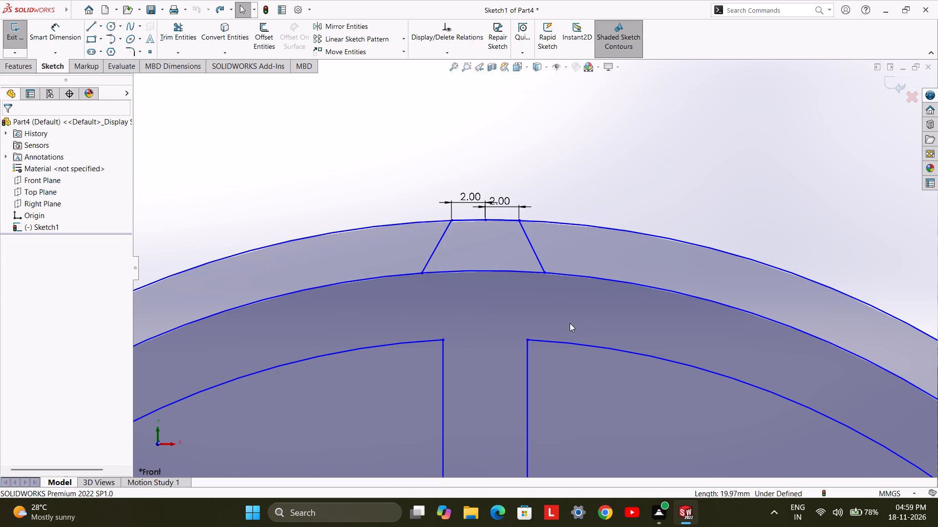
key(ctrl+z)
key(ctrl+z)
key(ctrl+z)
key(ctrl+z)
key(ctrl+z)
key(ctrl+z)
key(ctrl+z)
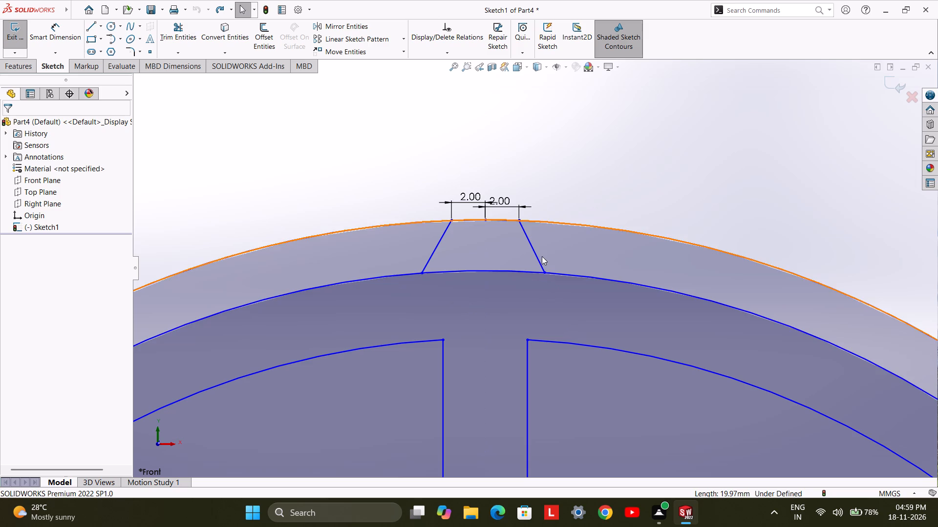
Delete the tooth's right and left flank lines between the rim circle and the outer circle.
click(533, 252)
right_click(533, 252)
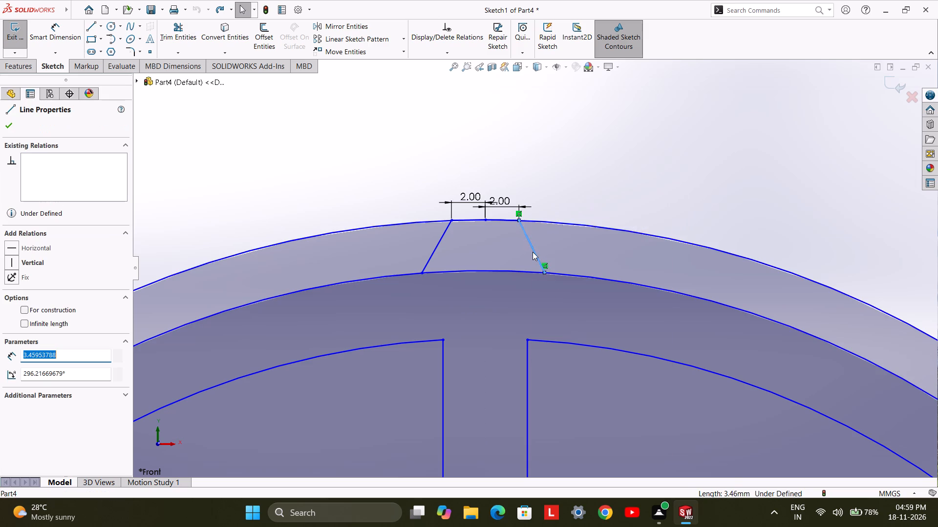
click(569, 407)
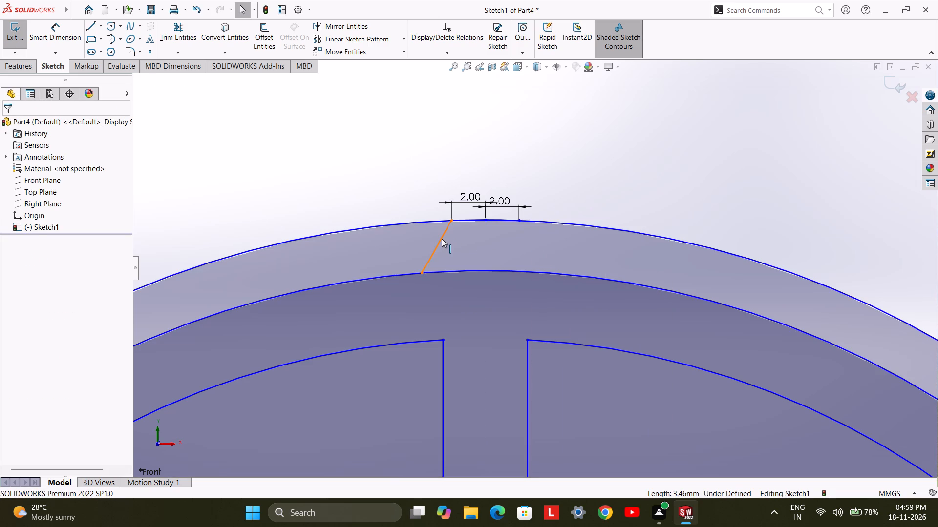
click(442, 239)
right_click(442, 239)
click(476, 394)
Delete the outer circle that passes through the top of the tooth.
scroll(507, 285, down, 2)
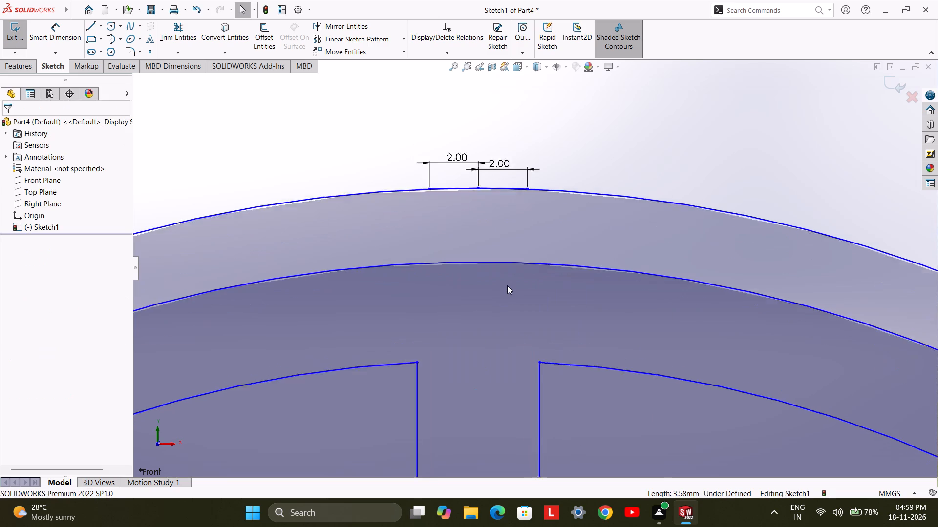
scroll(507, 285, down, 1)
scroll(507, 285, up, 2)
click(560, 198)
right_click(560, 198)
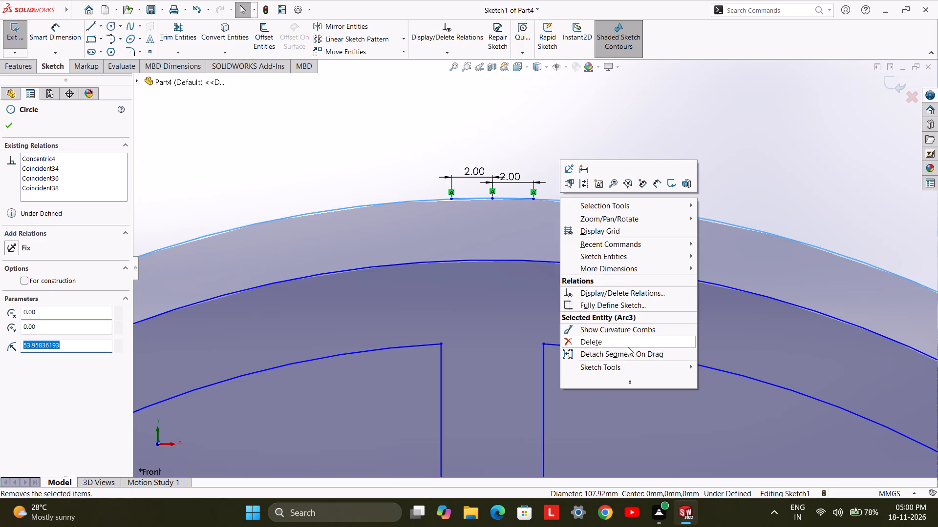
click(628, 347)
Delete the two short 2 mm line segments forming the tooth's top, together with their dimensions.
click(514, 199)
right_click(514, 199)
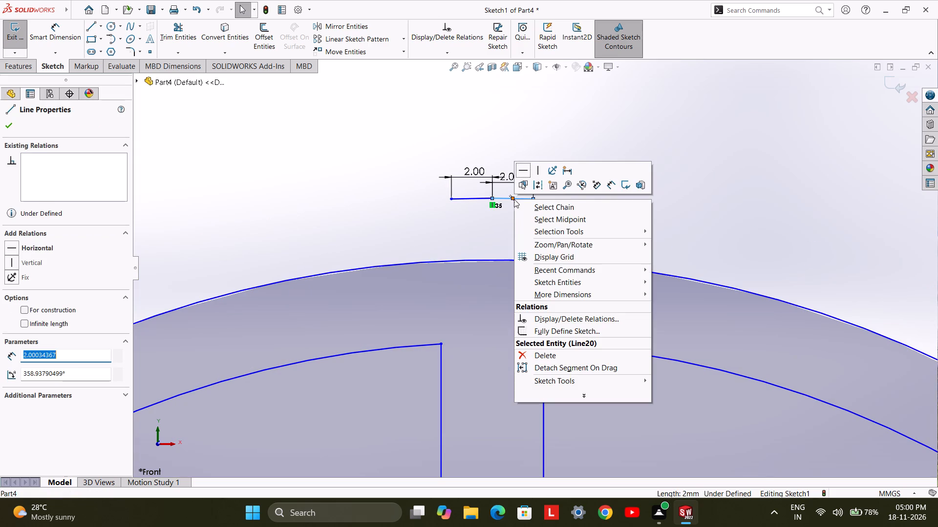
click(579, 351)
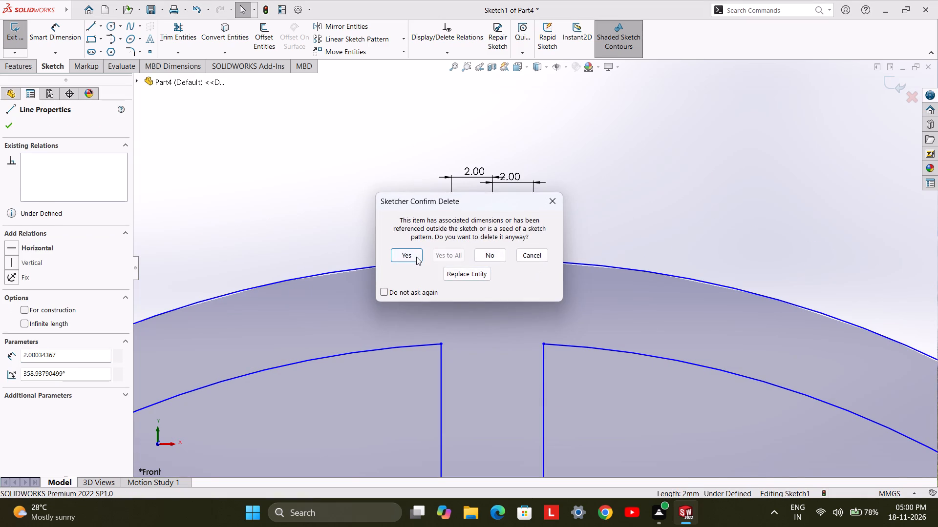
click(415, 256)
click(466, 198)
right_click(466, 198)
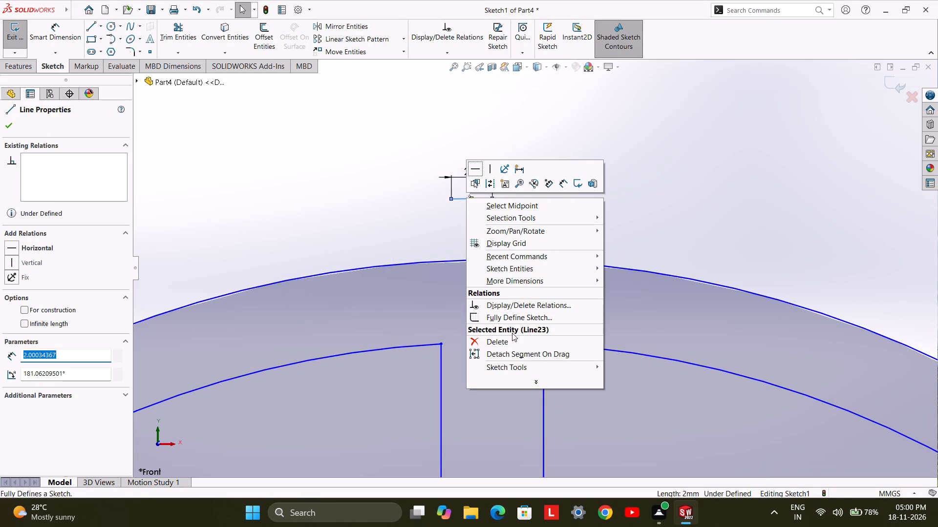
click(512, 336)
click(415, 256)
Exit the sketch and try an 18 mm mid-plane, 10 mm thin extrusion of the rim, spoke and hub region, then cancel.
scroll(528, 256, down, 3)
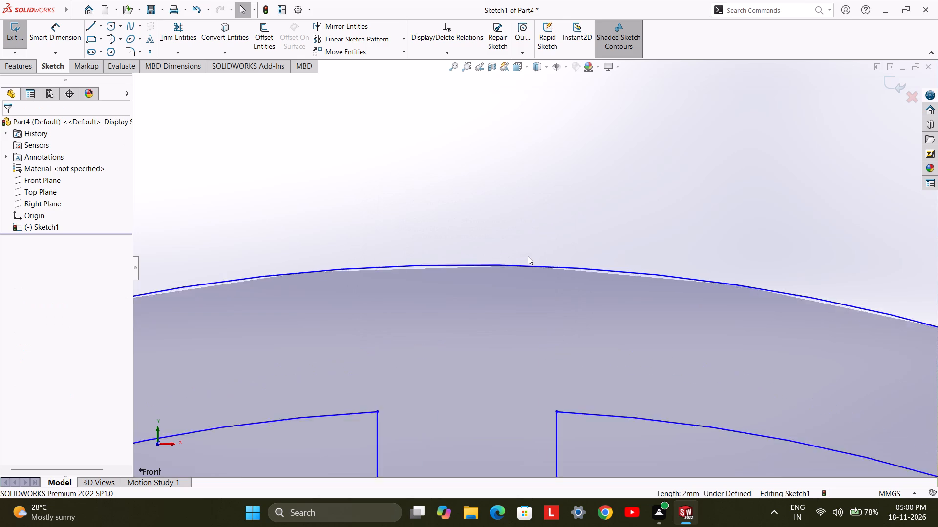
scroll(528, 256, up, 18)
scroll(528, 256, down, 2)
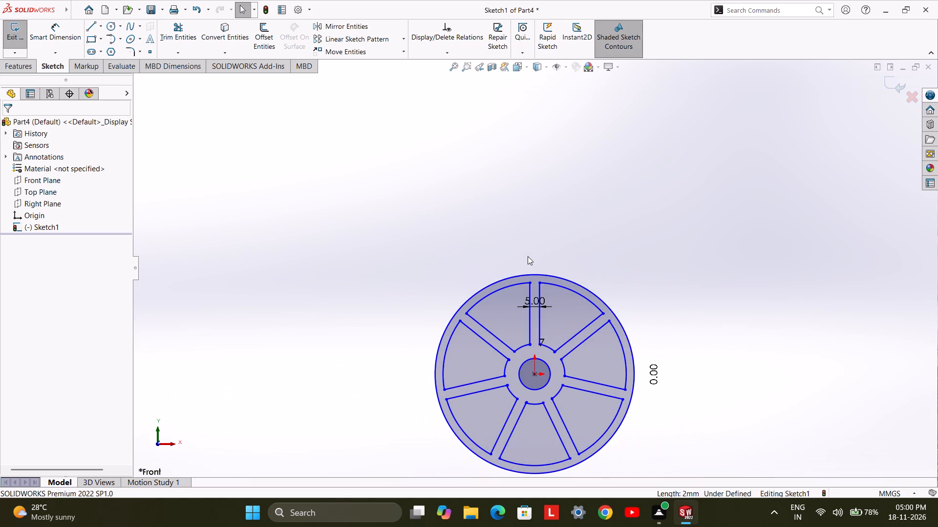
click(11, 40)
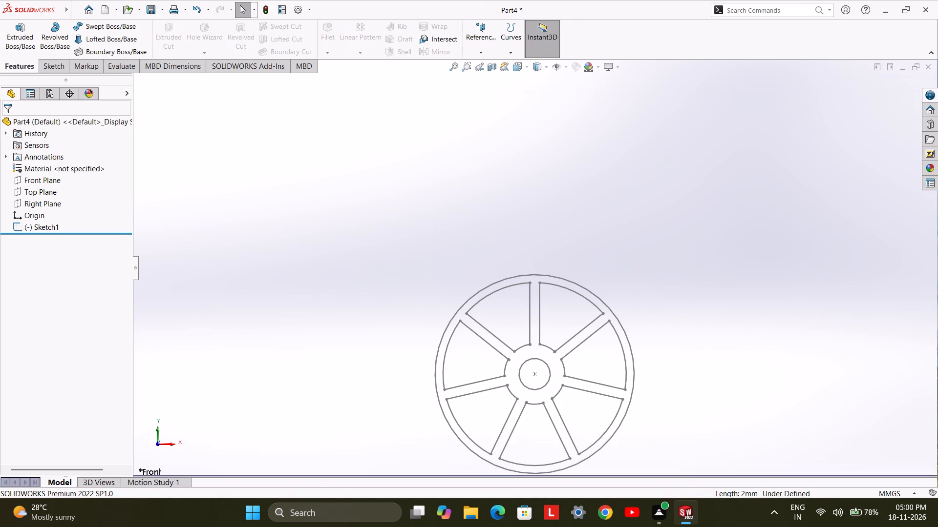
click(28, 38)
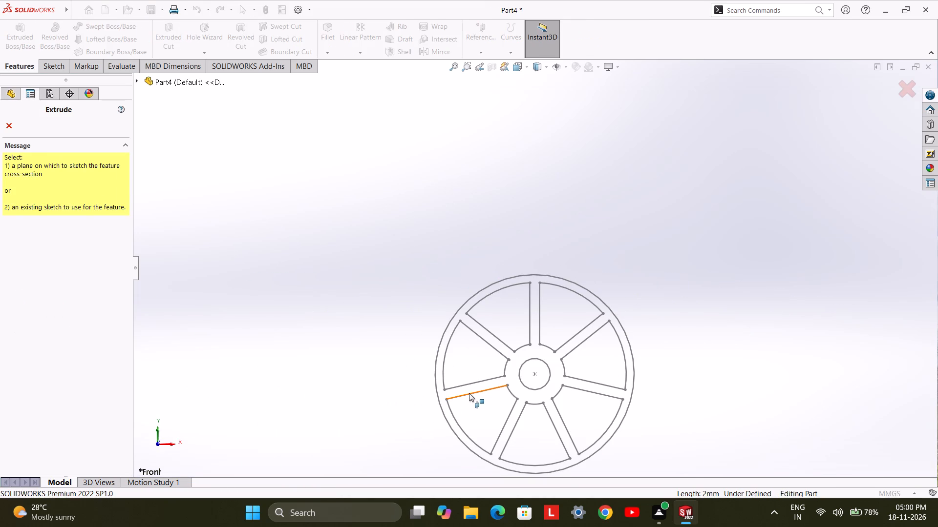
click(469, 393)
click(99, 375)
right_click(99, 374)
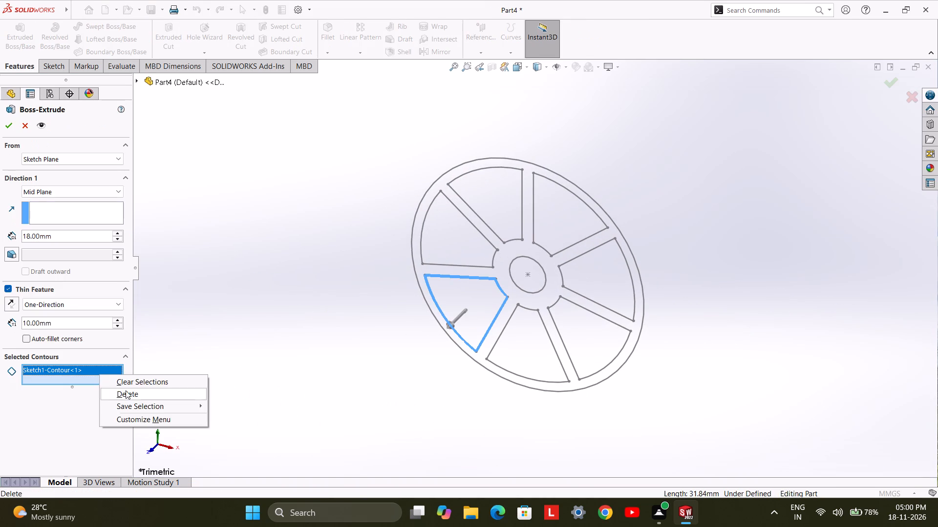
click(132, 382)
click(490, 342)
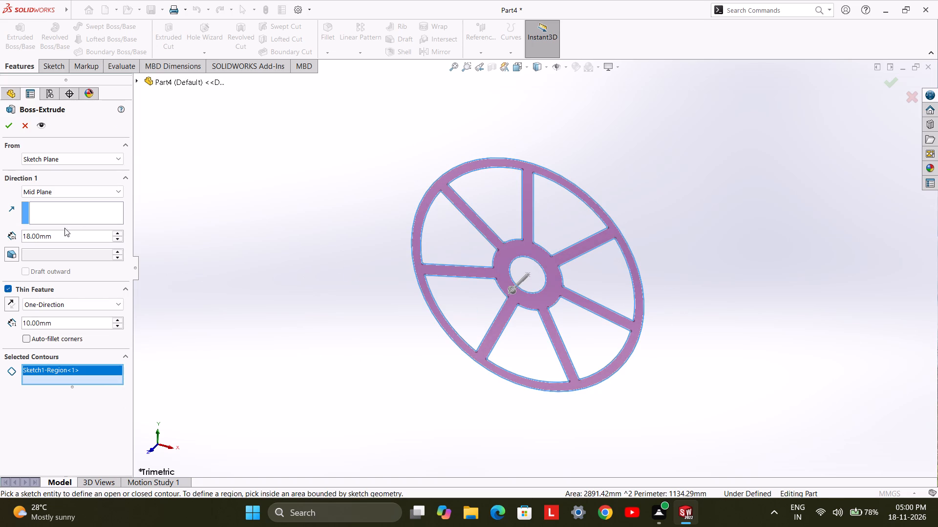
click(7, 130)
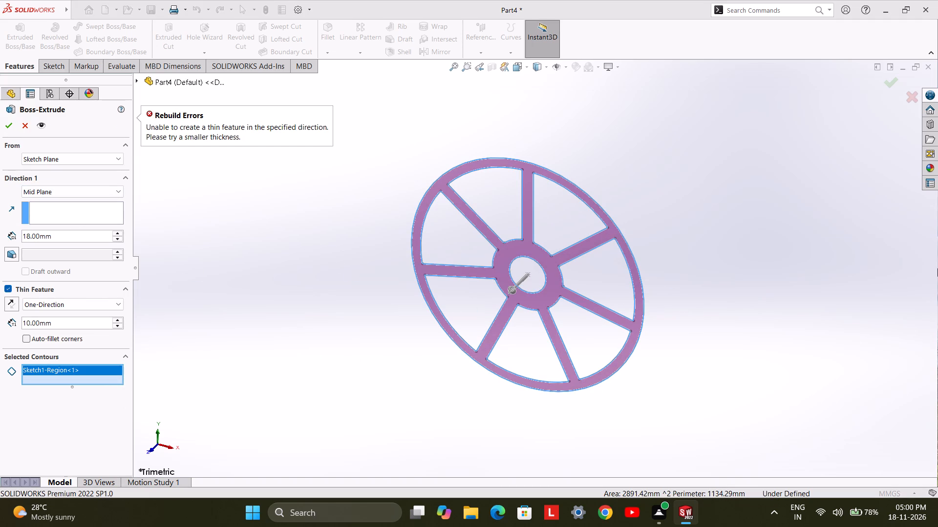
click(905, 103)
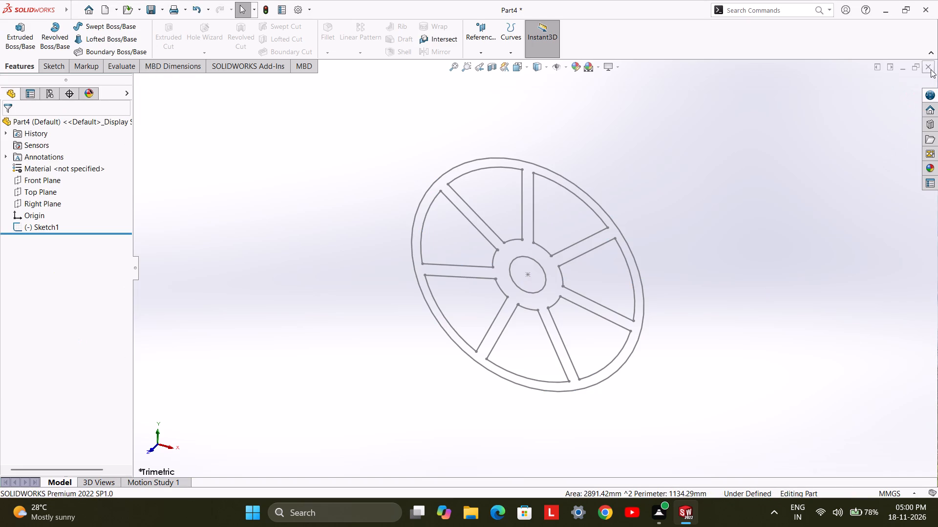
Close the spoked wheel part without saving it.
click(931, 68)
click(441, 264)
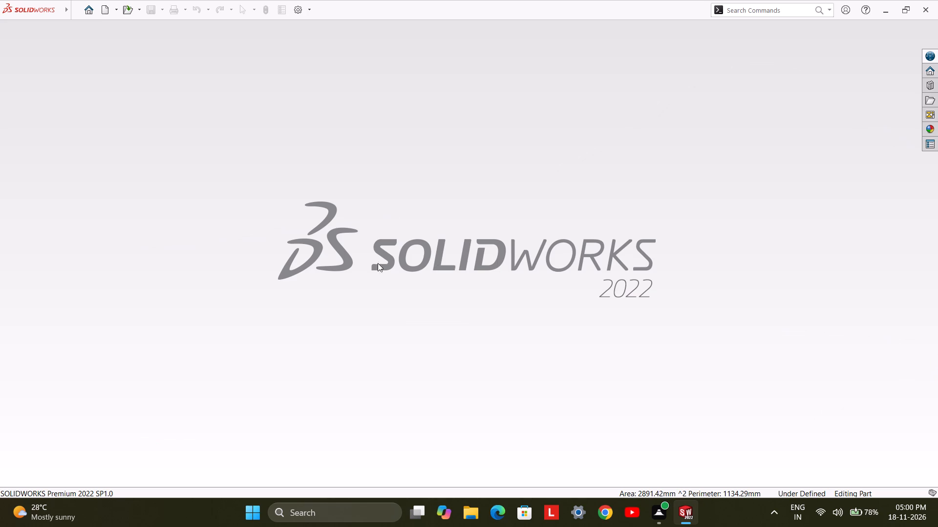
Create a new blank part document.
click(93, 6)
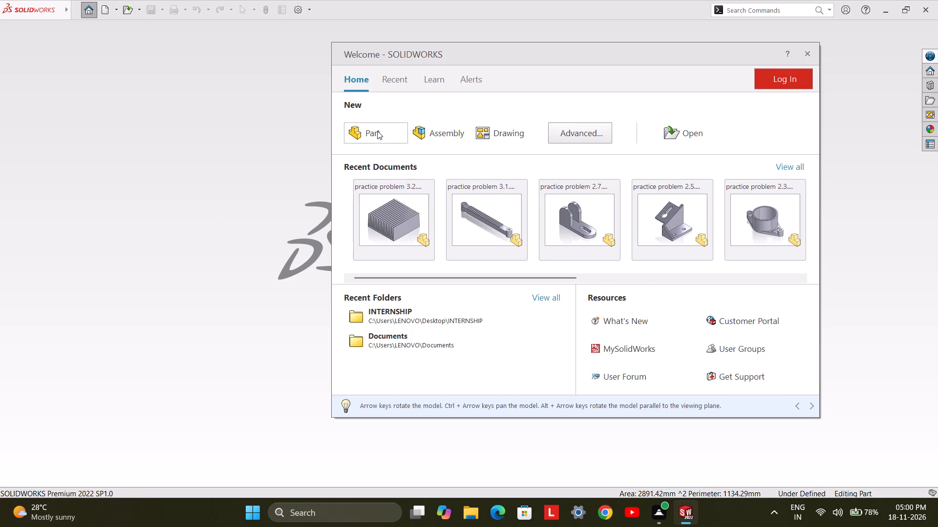
click(377, 131)
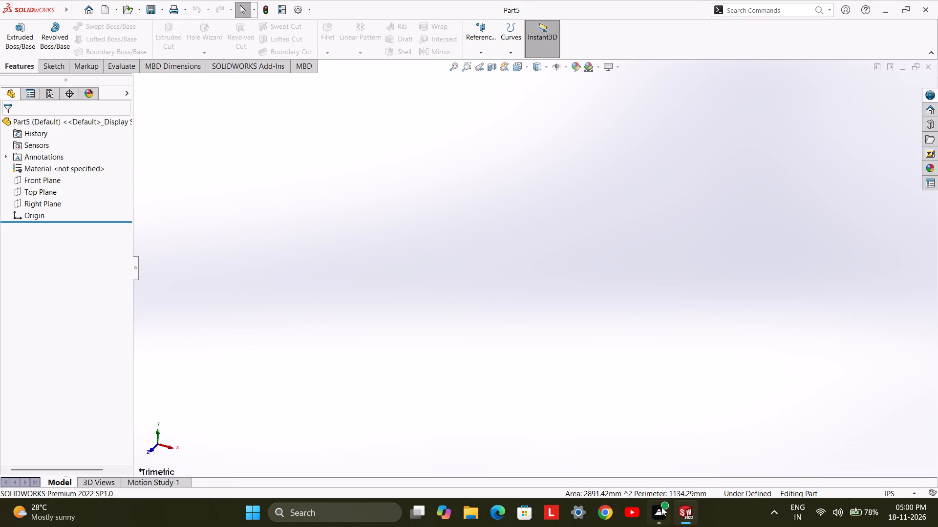
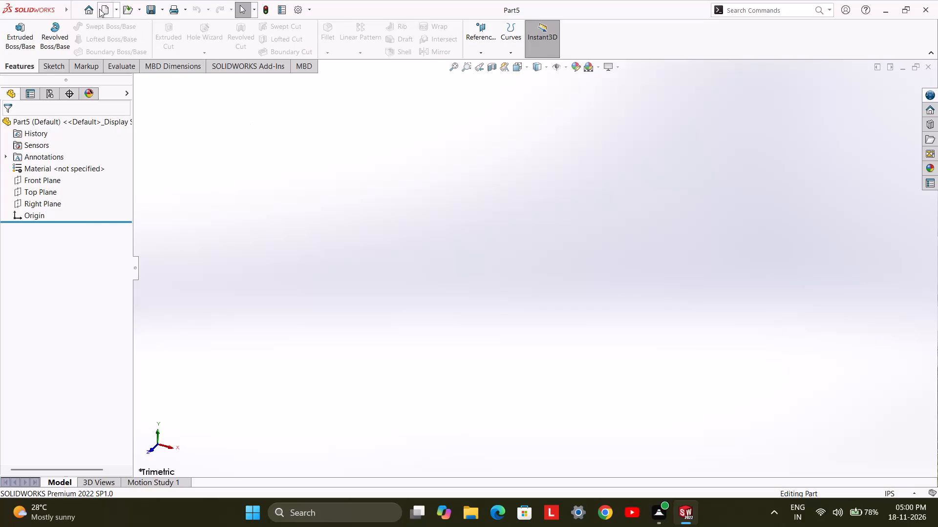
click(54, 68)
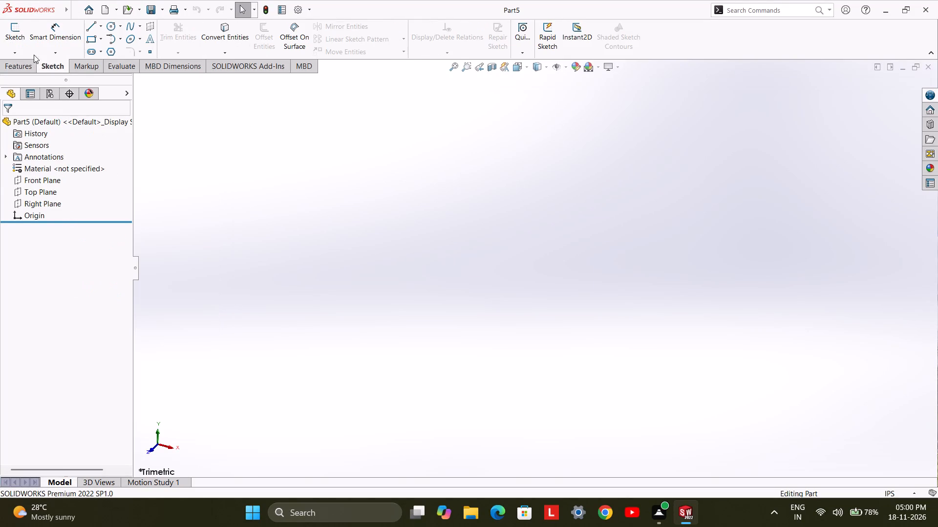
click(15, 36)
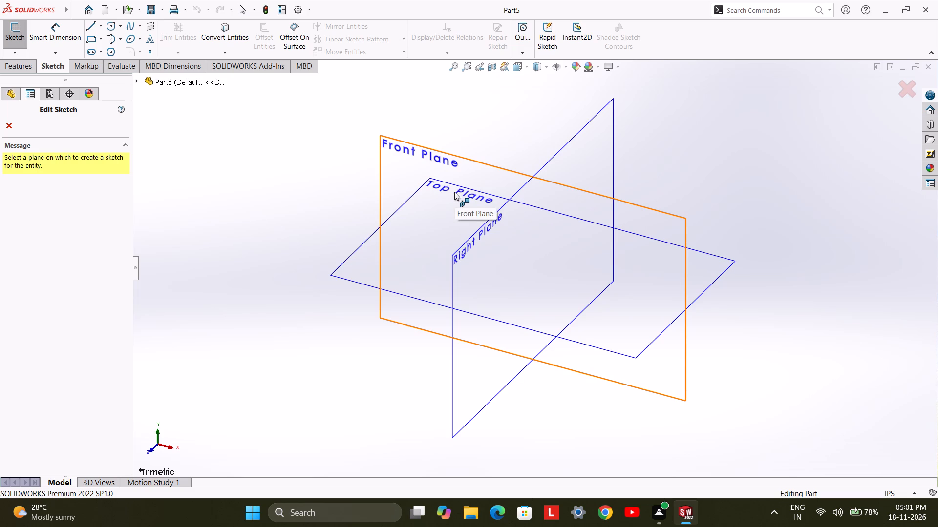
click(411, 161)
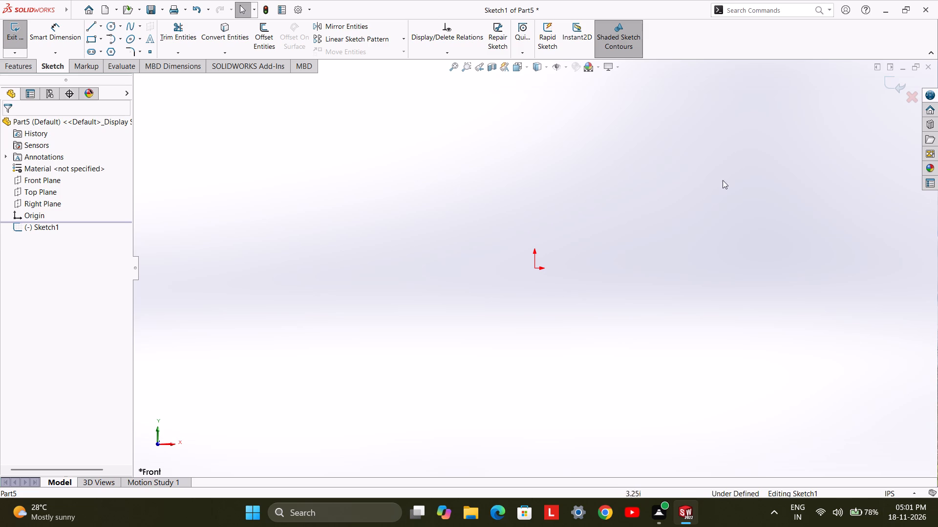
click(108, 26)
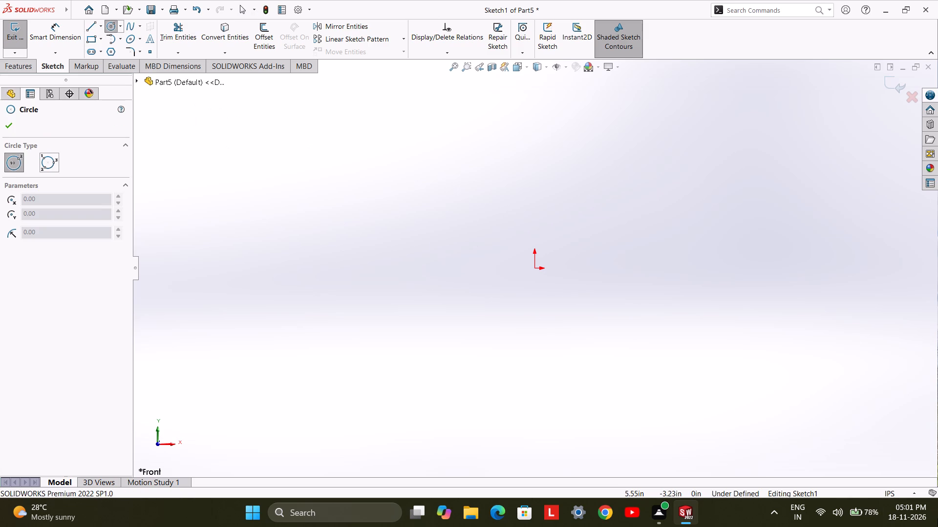
Switch the document's unit system to MMGS.
click(904, 492)
click(881, 452)
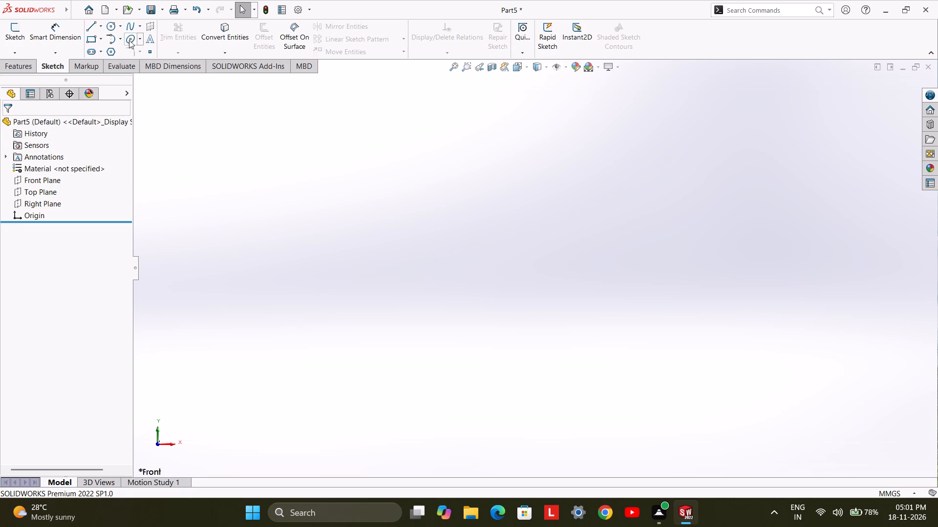
On the Front Plane, sketch four nested circles around the origin with radii of about 37, 54, 90 and 114 mm.
click(114, 25)
click(389, 239)
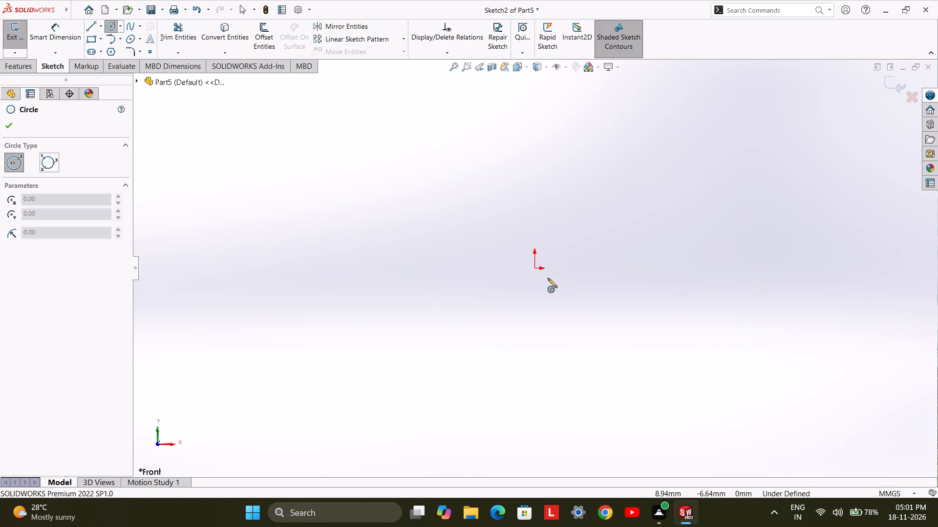
click(534, 267)
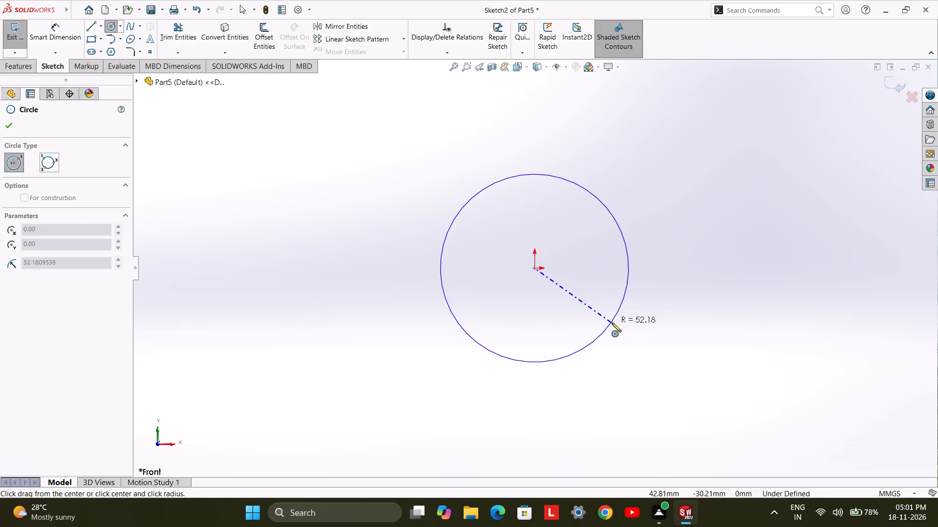
click(589, 307)
click(536, 268)
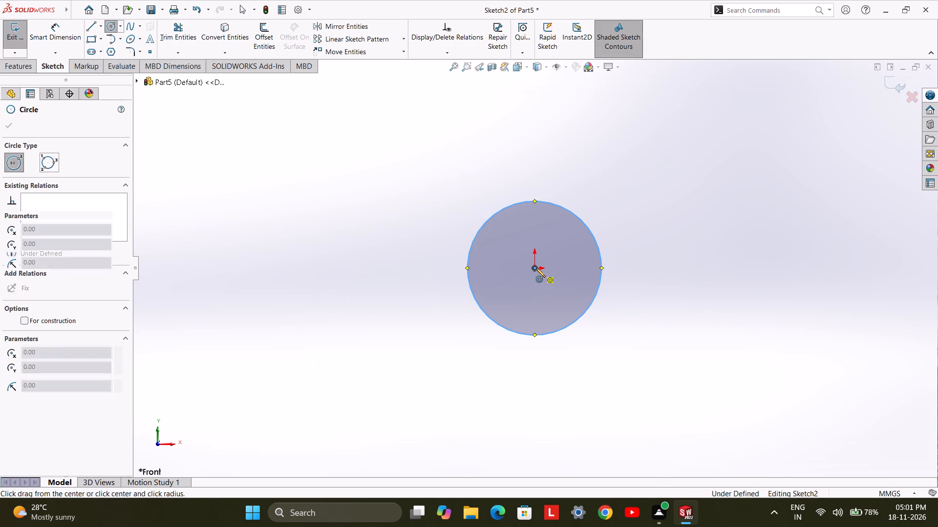
click(616, 320)
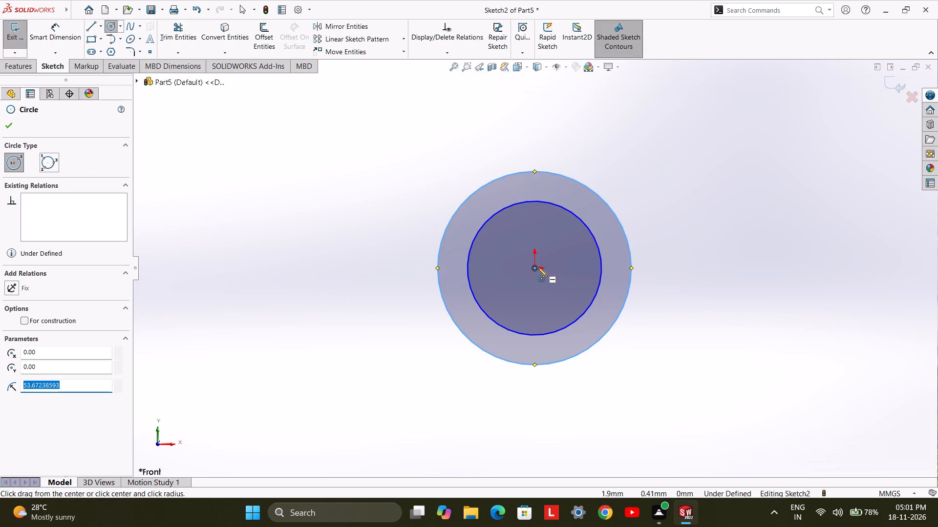
click(535, 267)
click(669, 358)
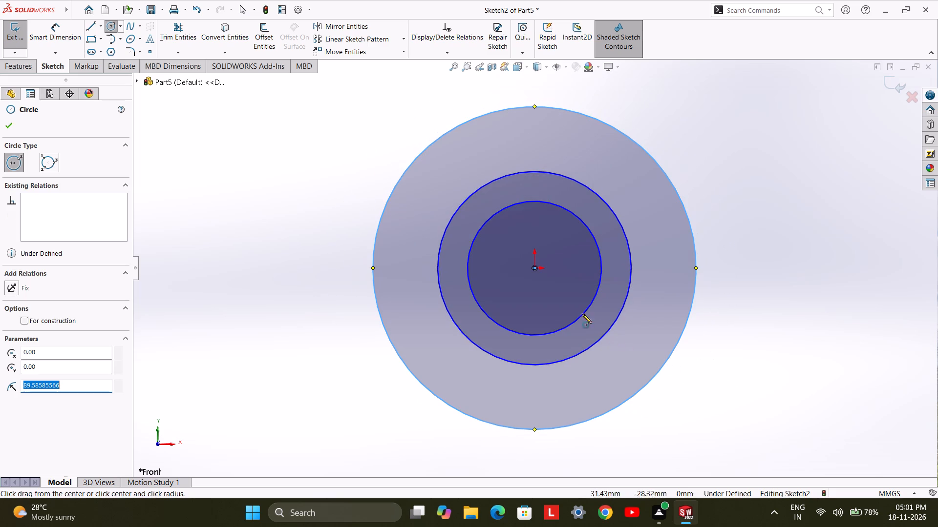
click(538, 269)
click(710, 380)
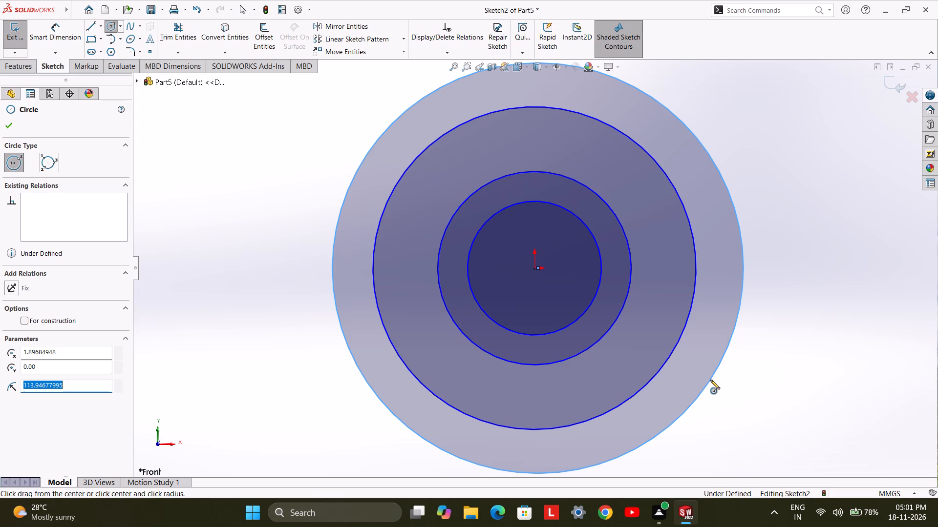
Dimension the innermost circle's diameter at 108 mm and revise it to 102 mm.
click(64, 46)
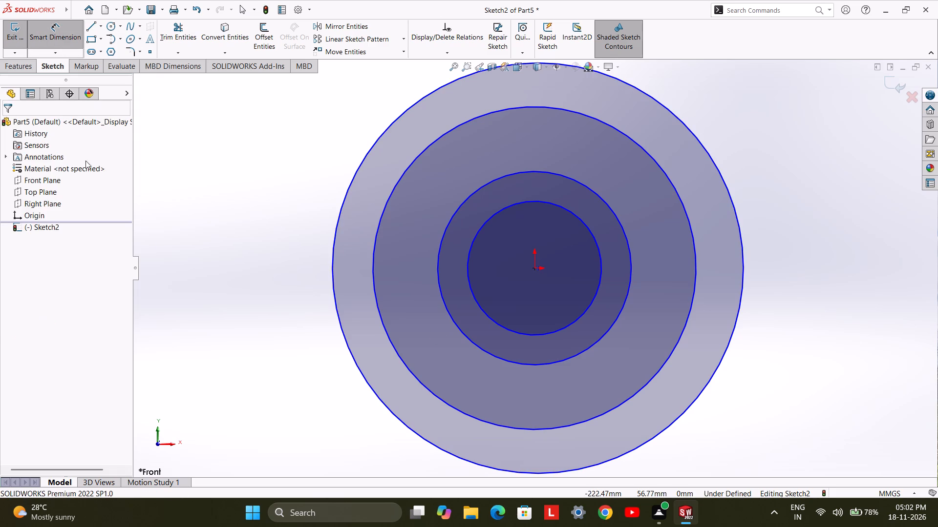
click(551, 332)
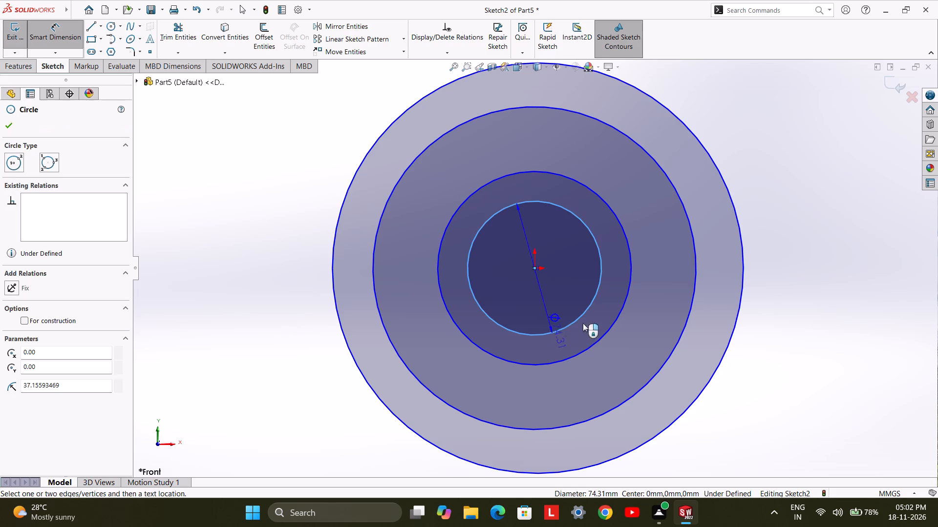
click(737, 413)
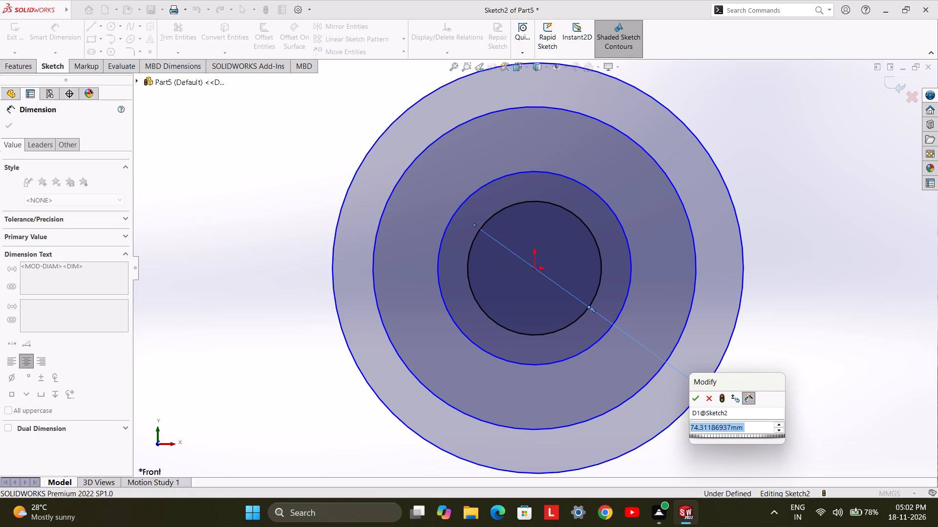
text(108)
key(Return)
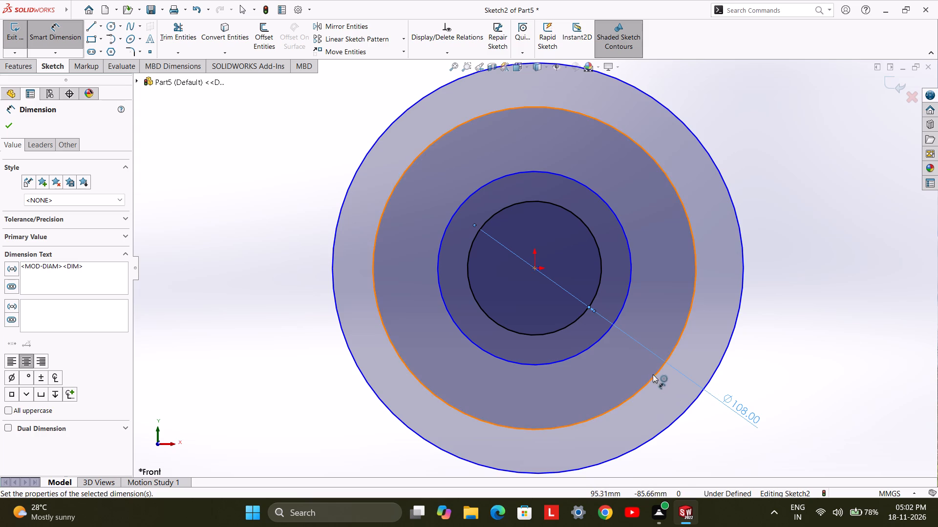
double_click(734, 405)
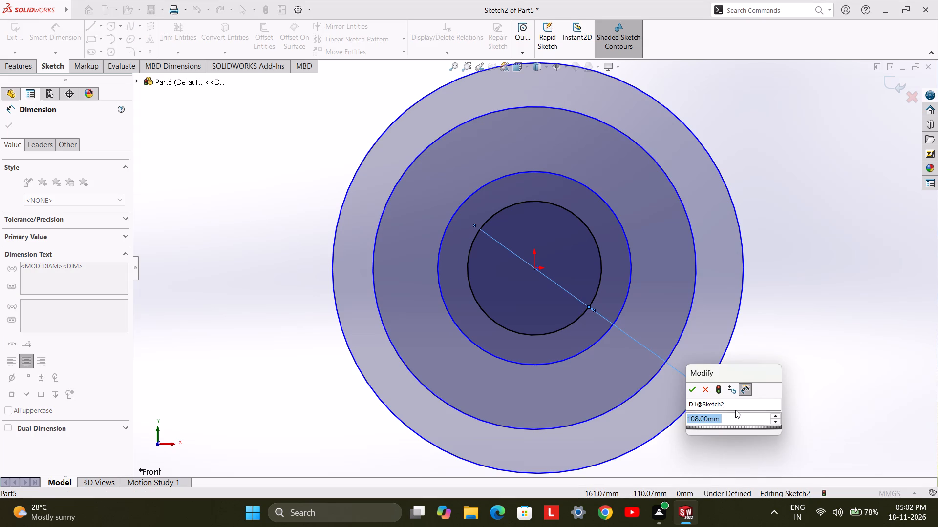
text(102)
key(Return)
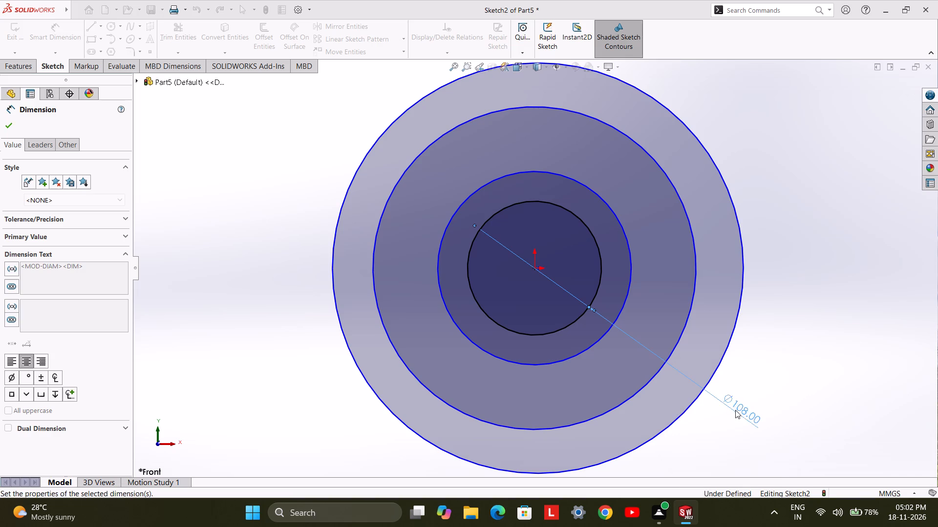
Dimension the second-largest circle's diameter at 94 mm and revise it to 99 mm.
click(645, 387)
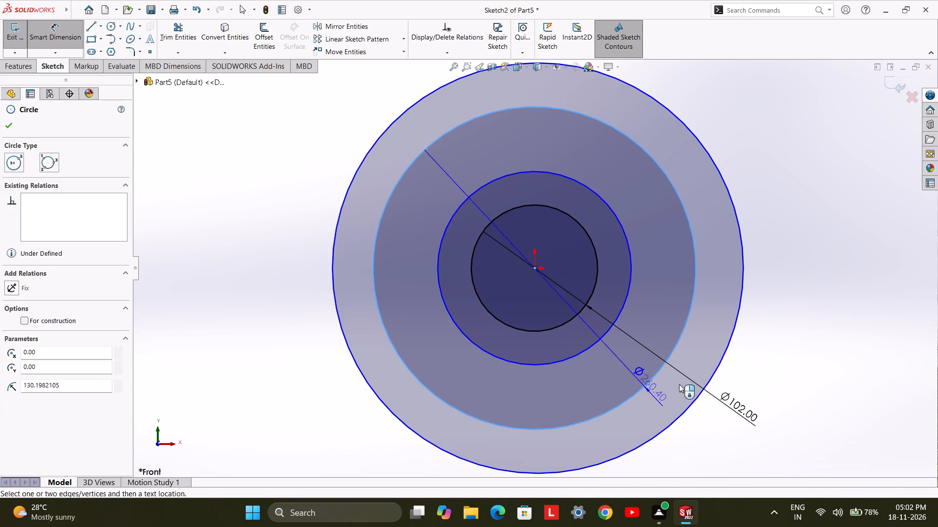
click(754, 450)
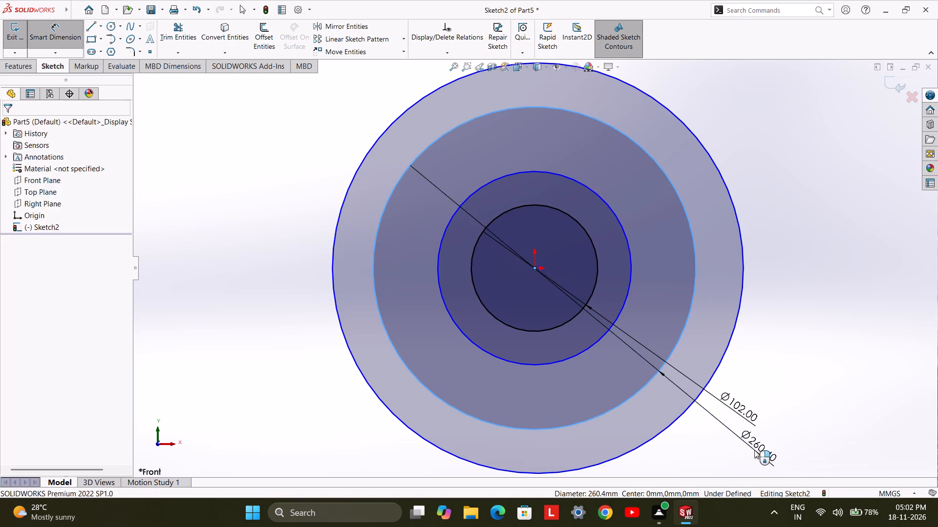
scroll(757, 429, down, 1)
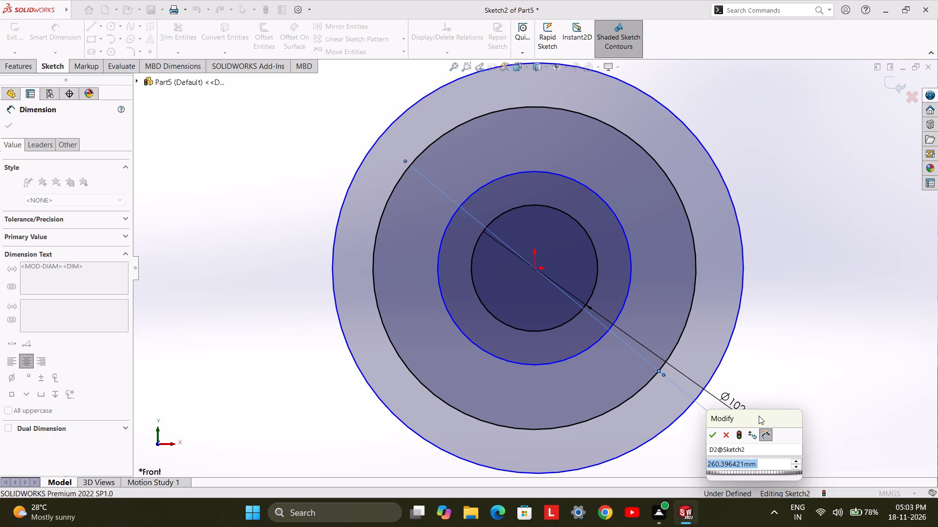
text(94)
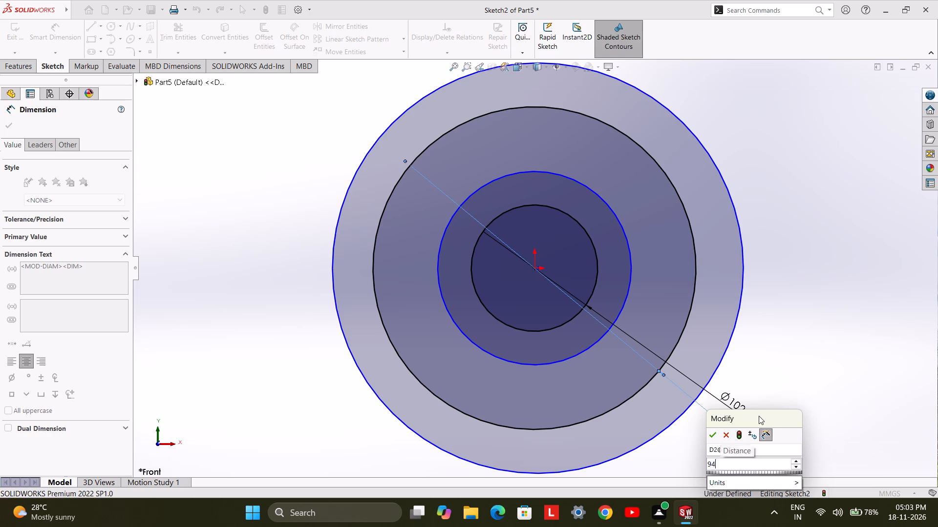
key(Return)
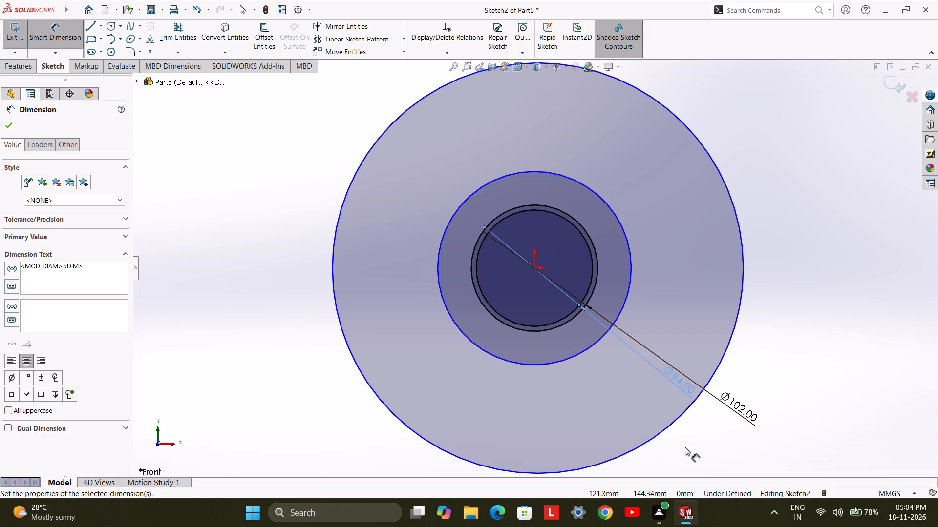
double_click(675, 371)
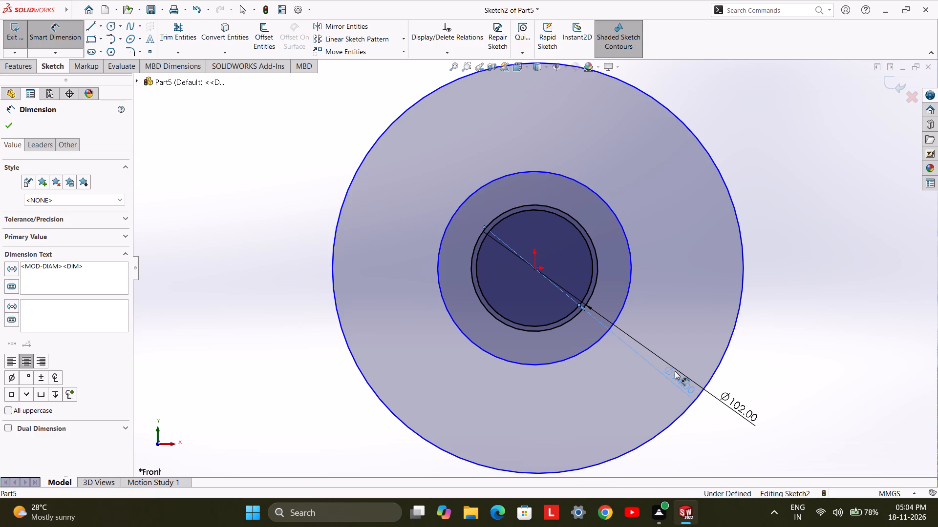
text(99)
key(Return)
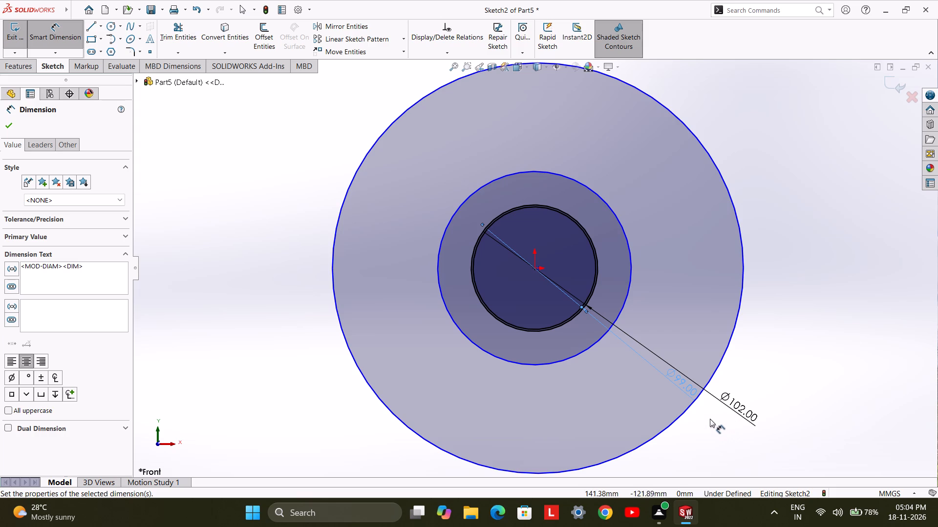
Dimension the undimensioned circle just outside the 102 mm circle and set its diameter to 16 mm.
scroll(574, 335, down, 3)
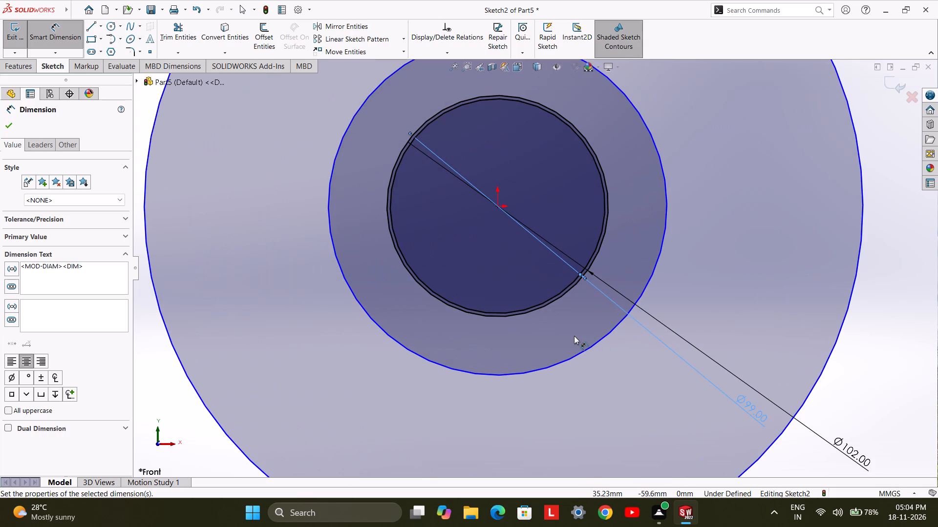
click(576, 356)
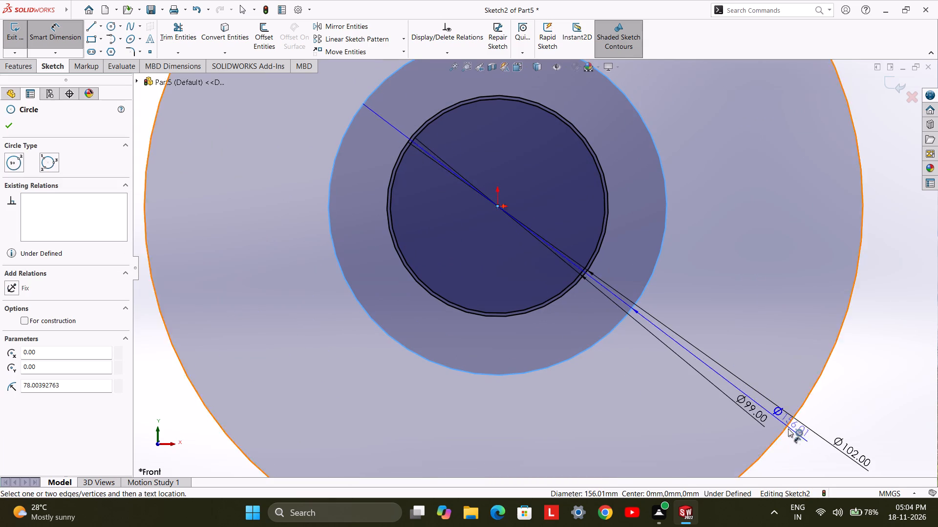
click(805, 455)
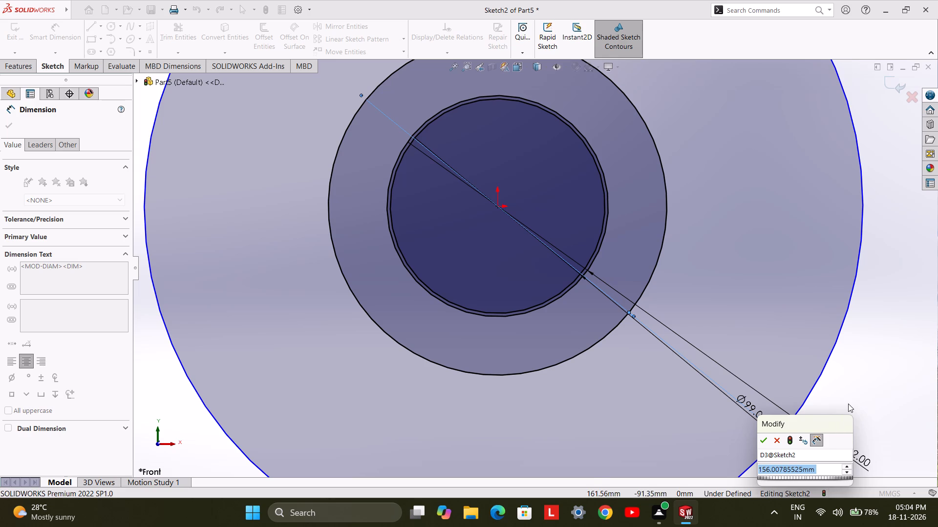
click(779, 443)
double_click(850, 455)
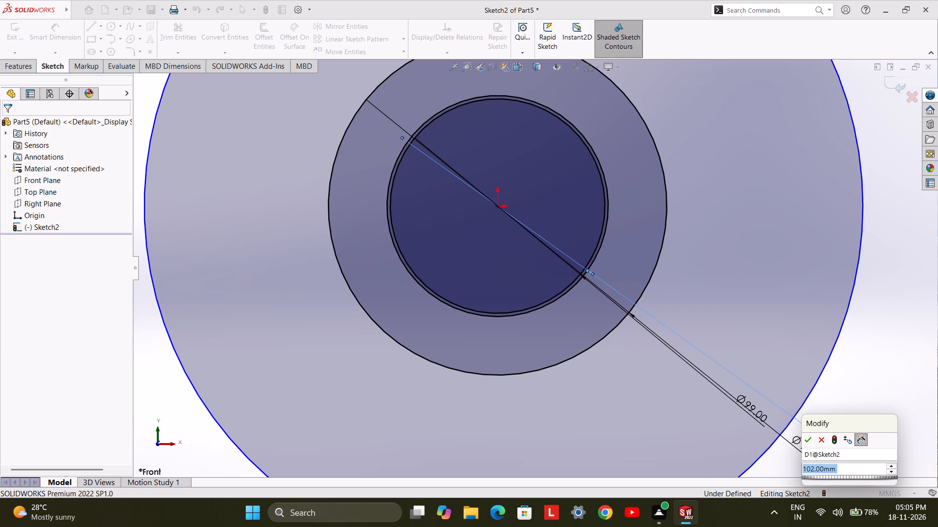
click(823, 437)
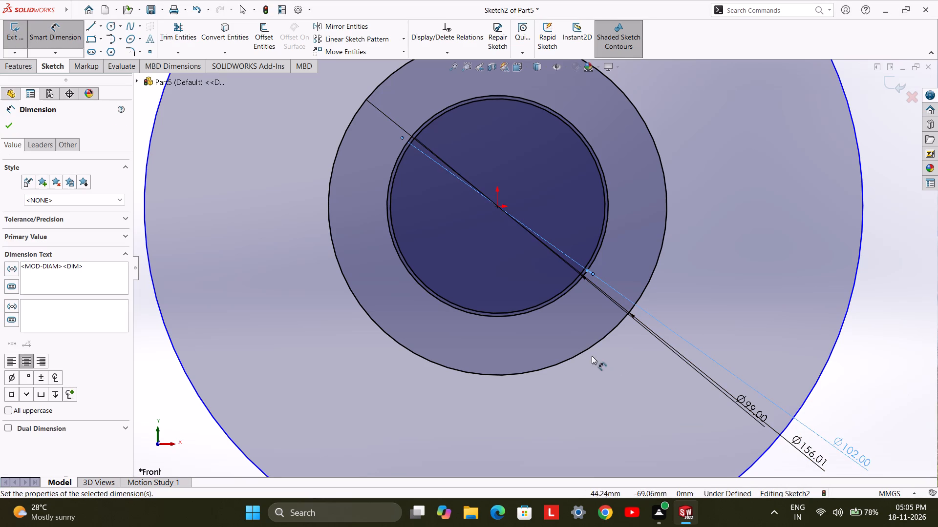
click(798, 446)
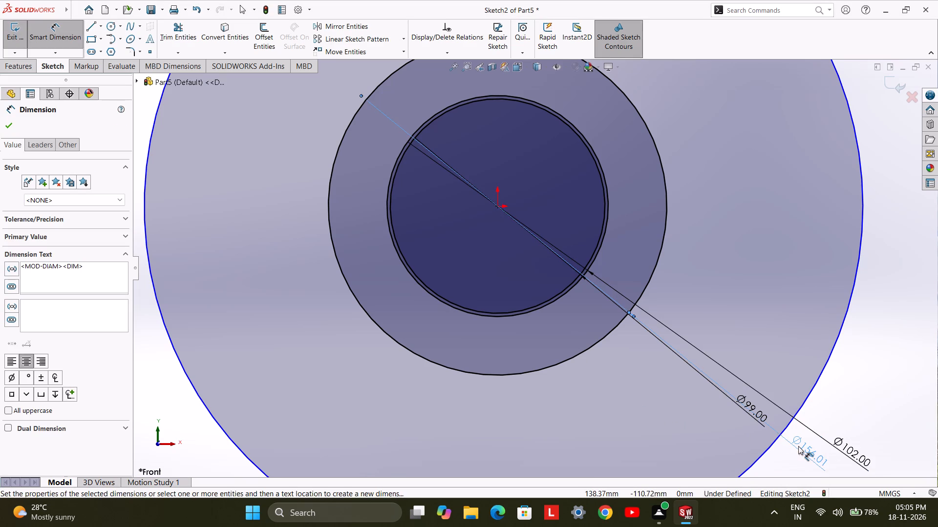
double_click(798, 446)
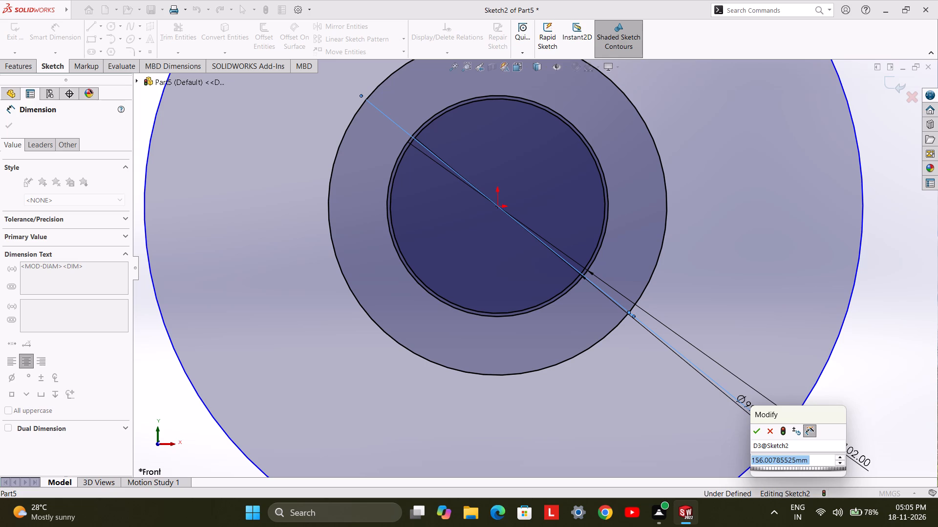
text(16)
key(Return)
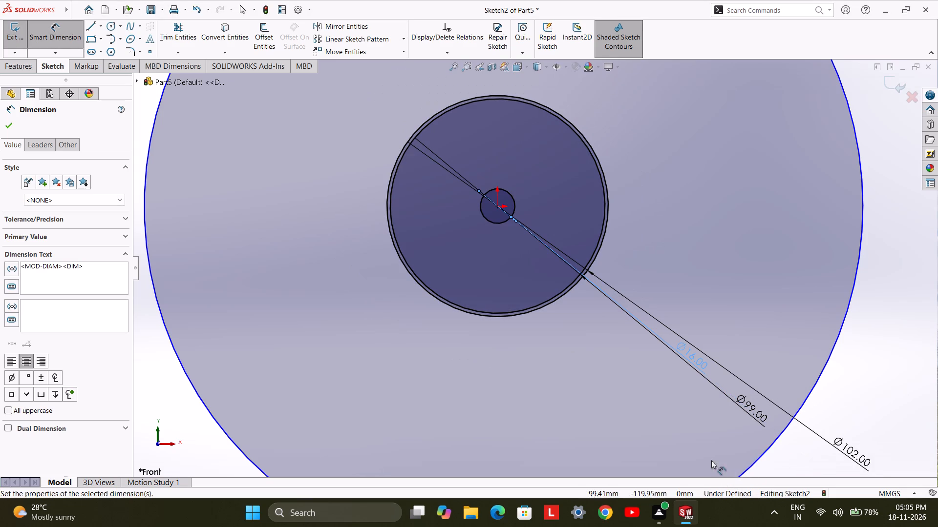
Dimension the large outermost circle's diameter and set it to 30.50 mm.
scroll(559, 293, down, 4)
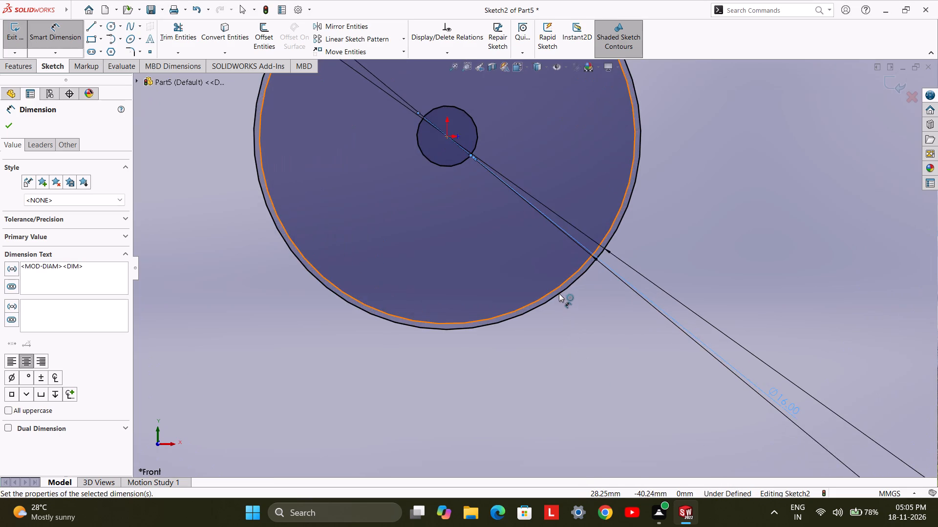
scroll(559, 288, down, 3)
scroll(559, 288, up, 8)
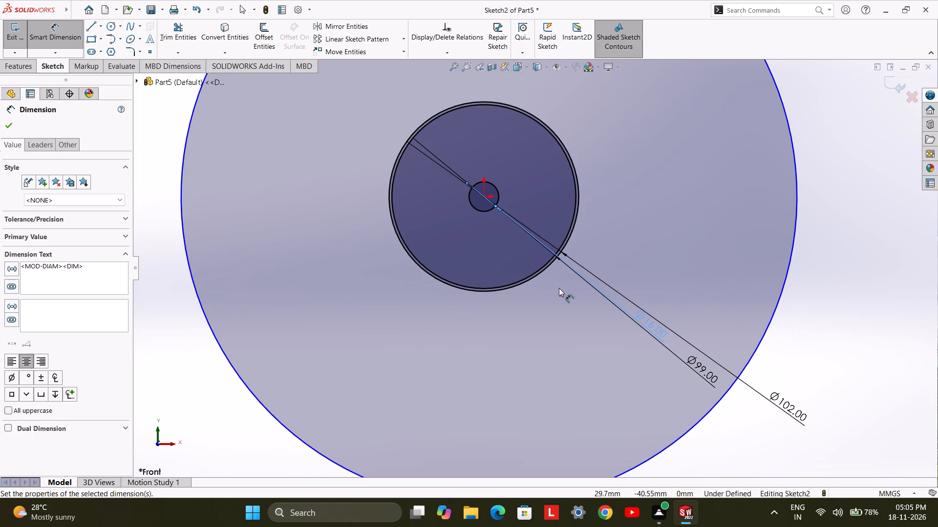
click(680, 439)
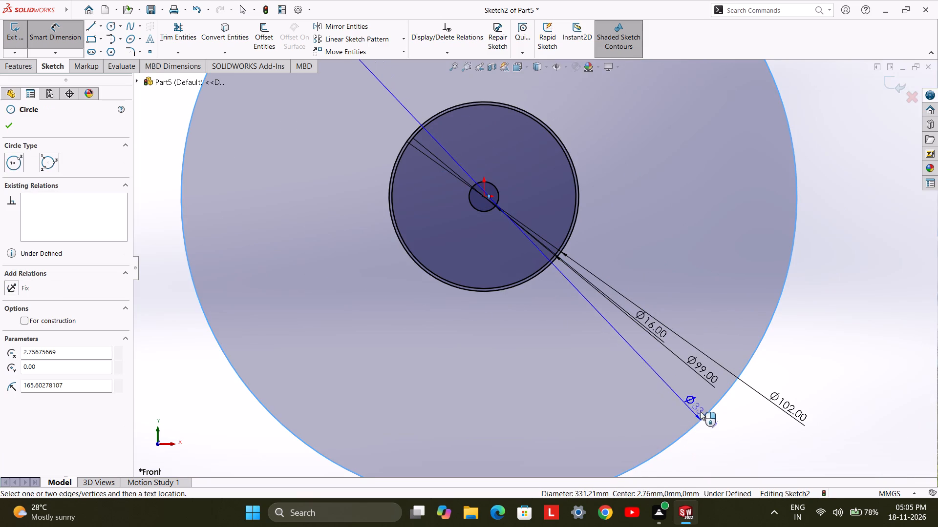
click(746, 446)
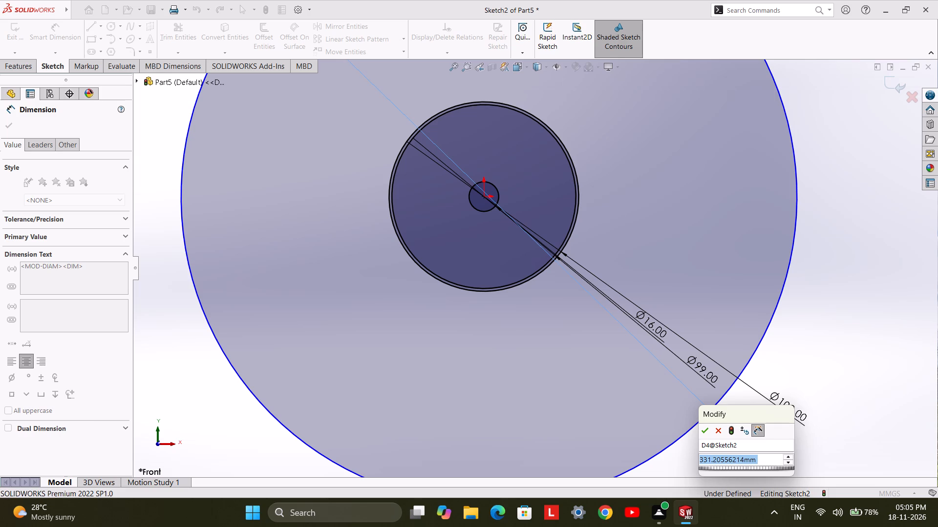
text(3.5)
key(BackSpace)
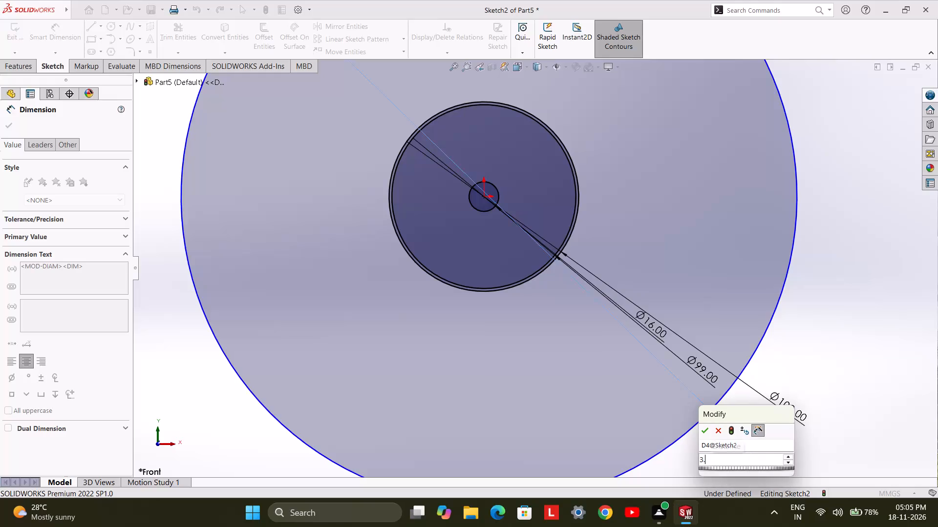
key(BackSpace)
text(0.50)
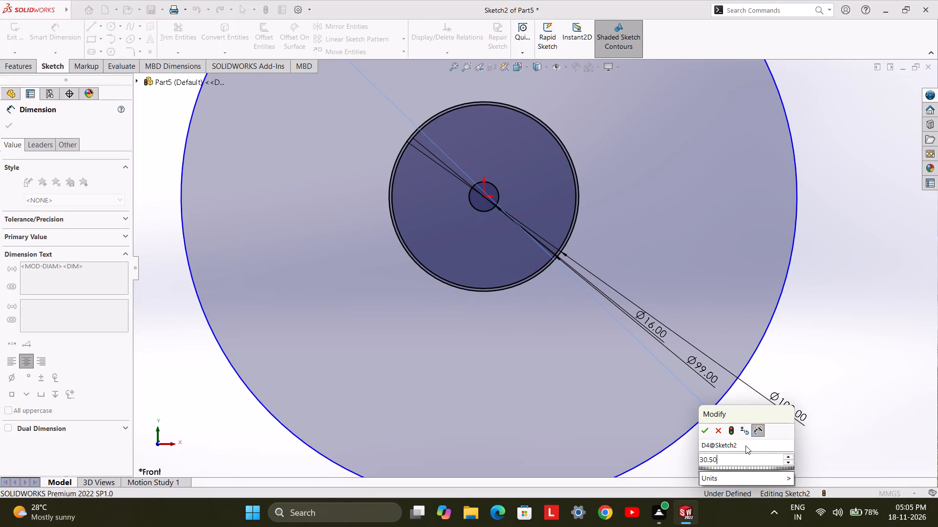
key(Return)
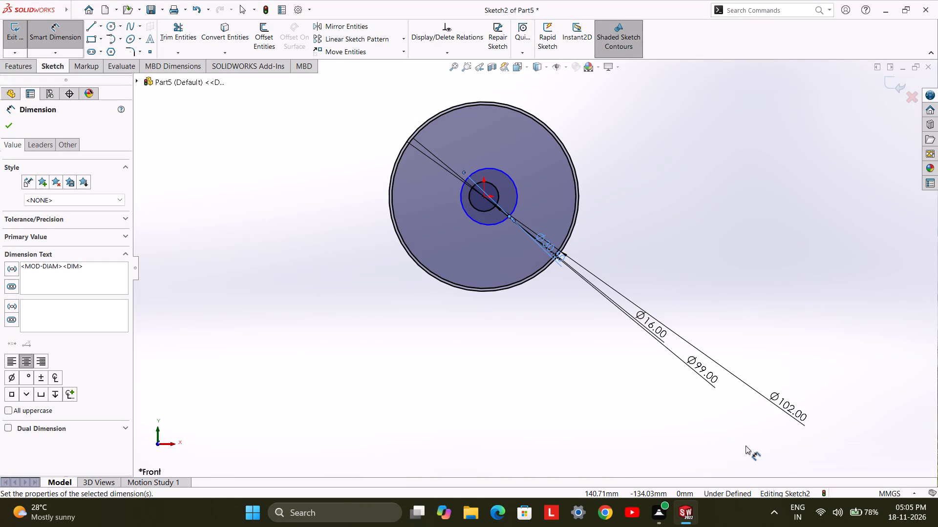
Exit the circle sketch and discard all of its changes.
scroll(466, 227, down, 3)
scroll(516, 204, down, 4)
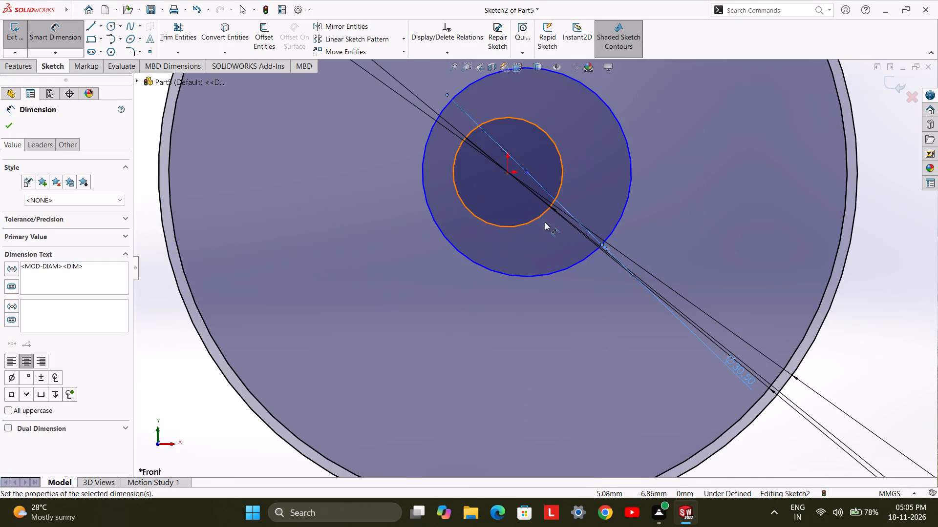
scroll(547, 226, down, 2)
scroll(553, 263, up, 6)
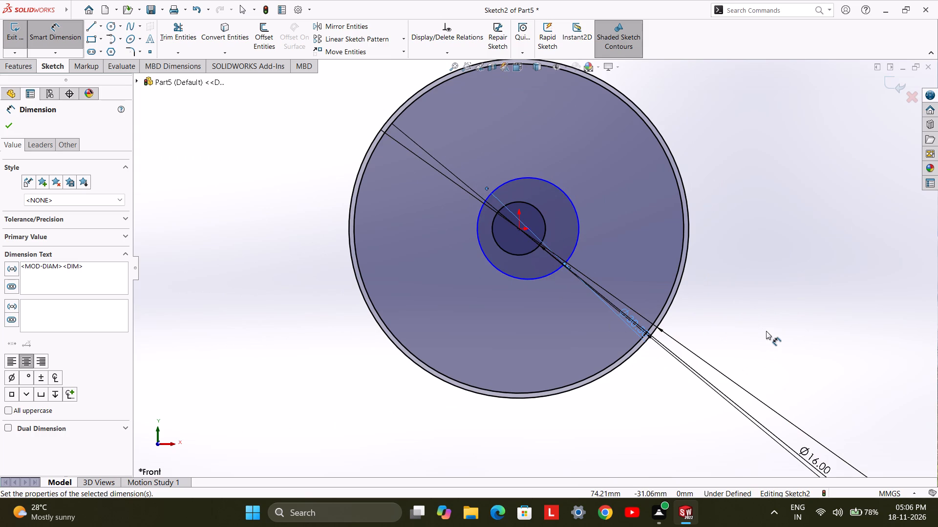
scroll(766, 354, down, 2)
scroll(766, 355, up, 6)
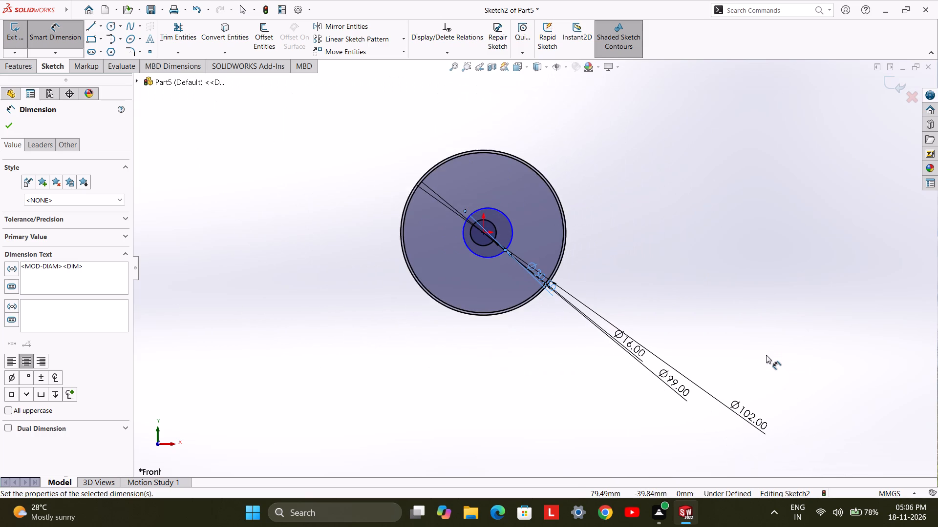
scroll(766, 355, down, 4)
scroll(543, 343, up, 5)
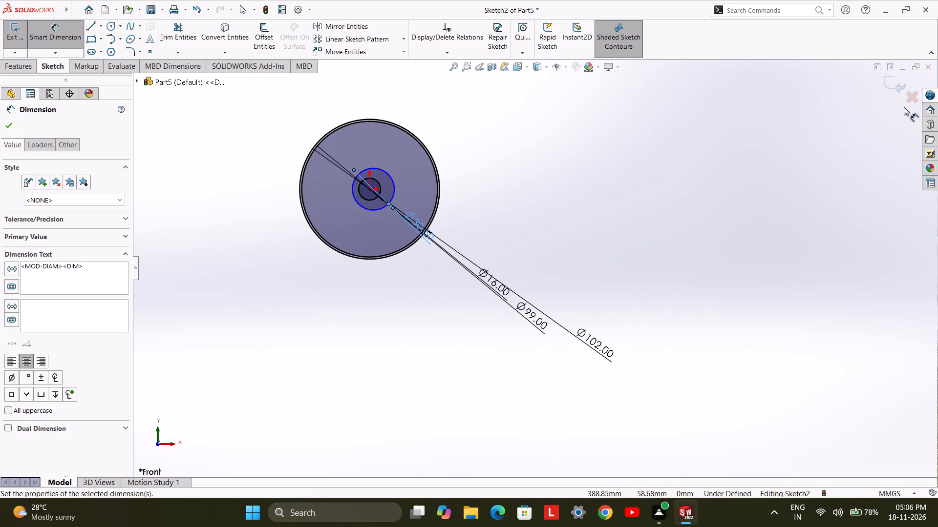
click(909, 101)
click(447, 262)
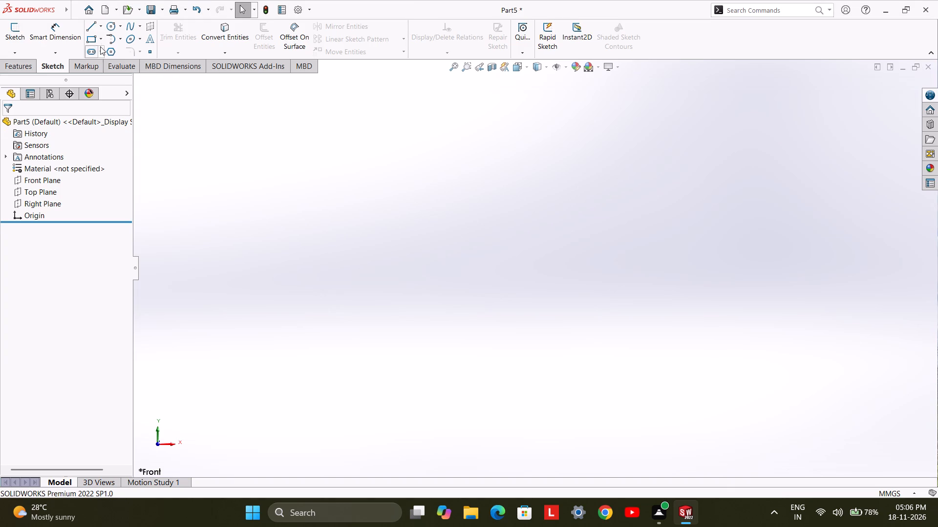
Start a new sketch on the Front Plane and draw a circle centred on the origin with a radius of about 3.3 mm.
click(113, 25)
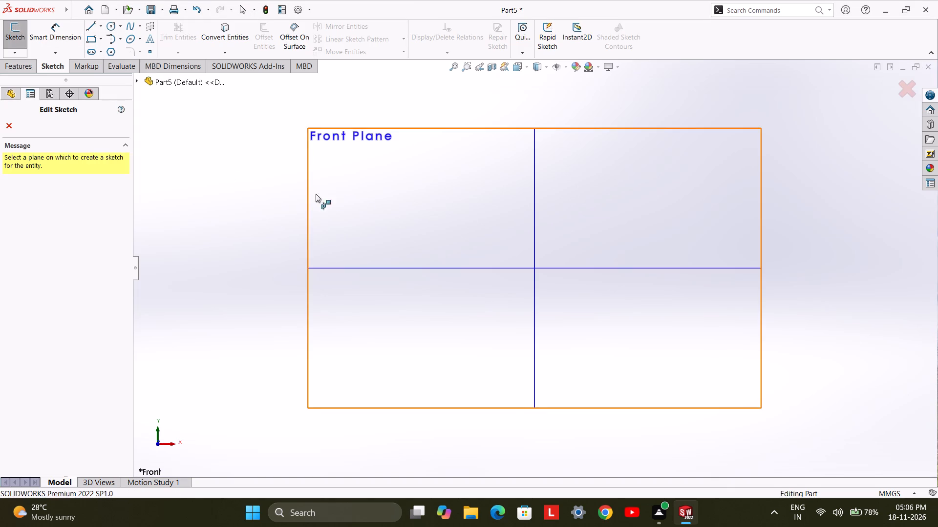
click(375, 200)
scroll(537, 265, down, 7)
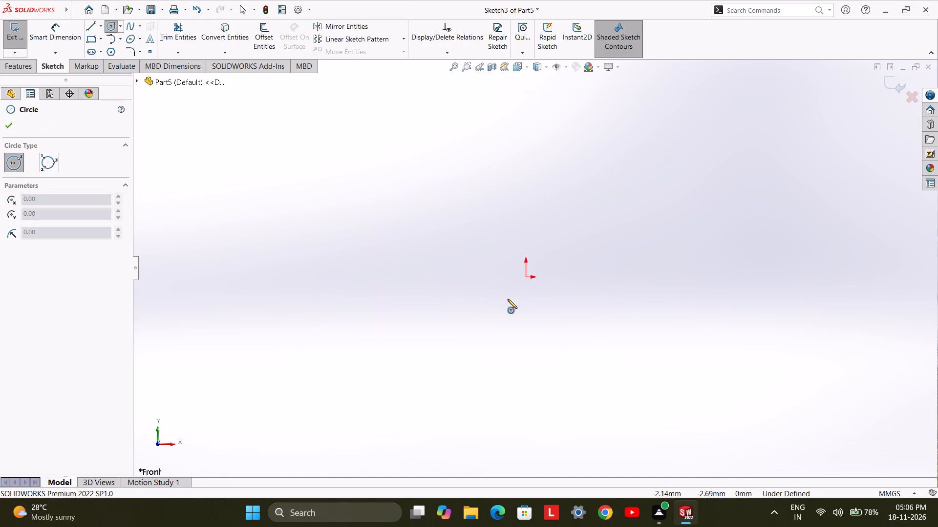
scroll(508, 299, down, 6)
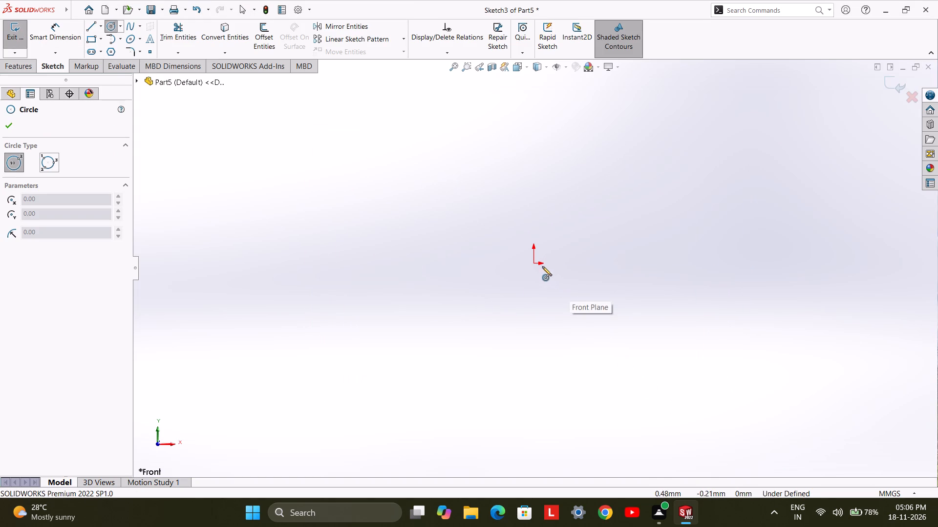
click(534, 262)
click(579, 311)
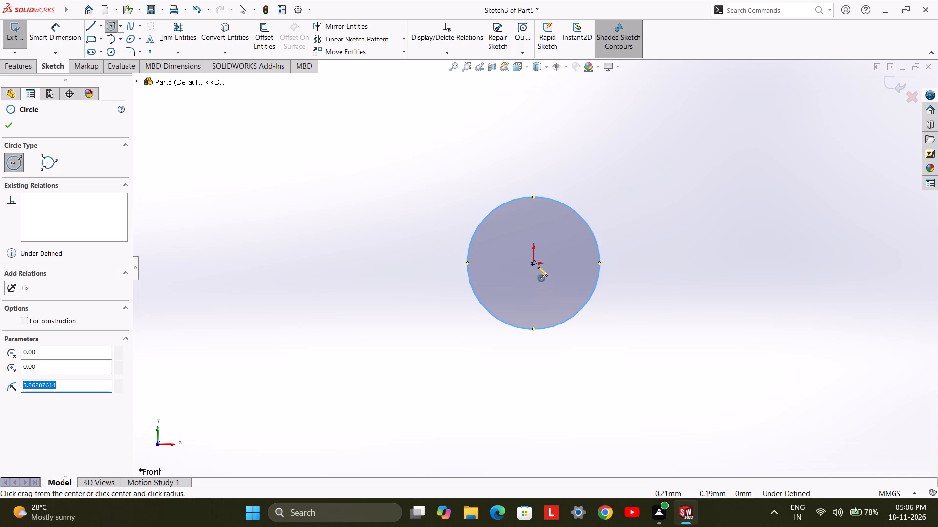
click(530, 260)
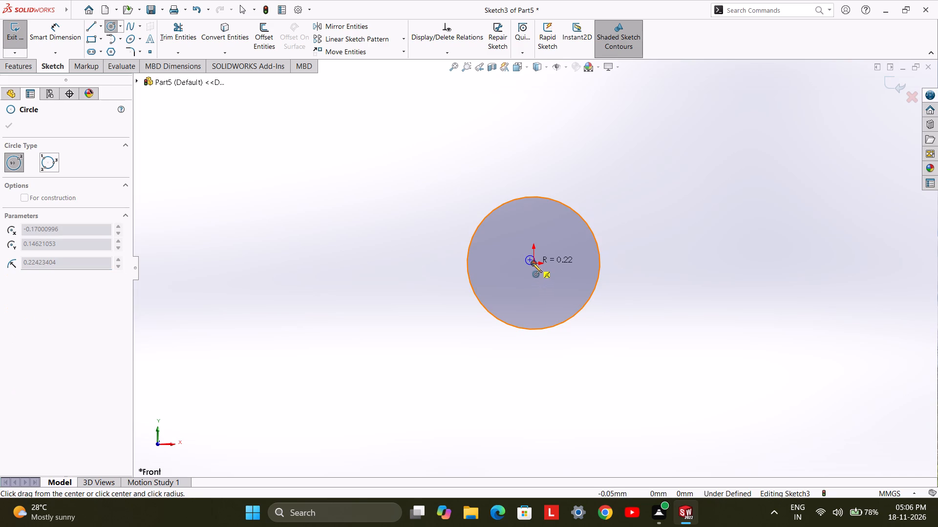
key(Escape)
Add three smaller concentric circles at the origin inside the first: a small innermost one, and two with radii about 1.9 and 2.6 mm.
click(118, 20)
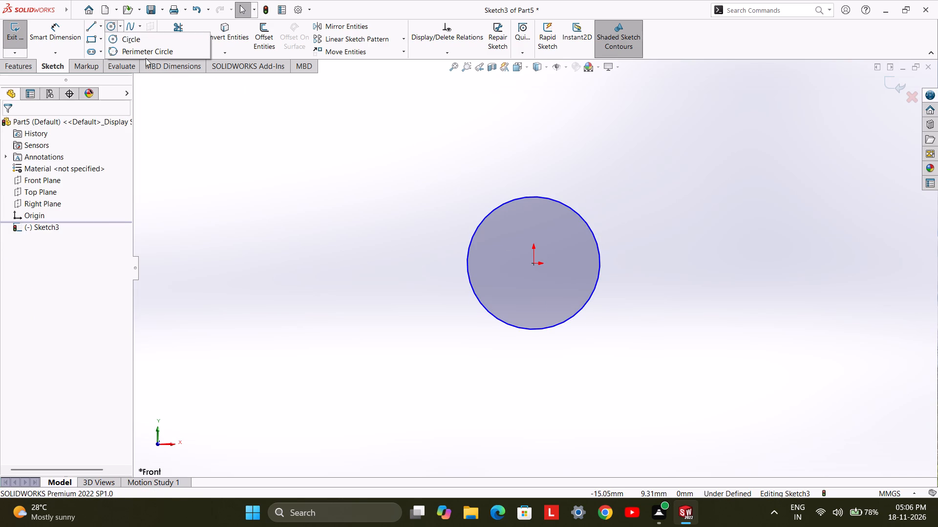
click(141, 39)
scroll(530, 263, down, 7)
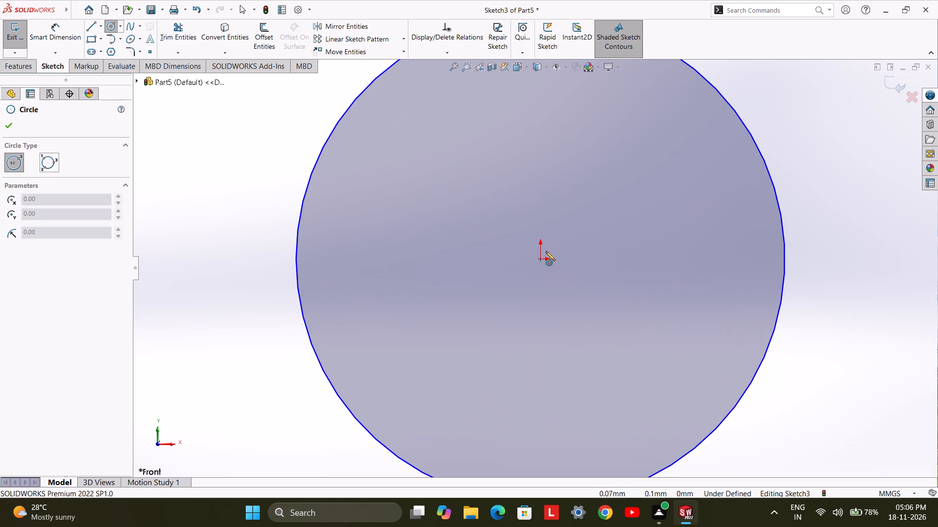
click(539, 258)
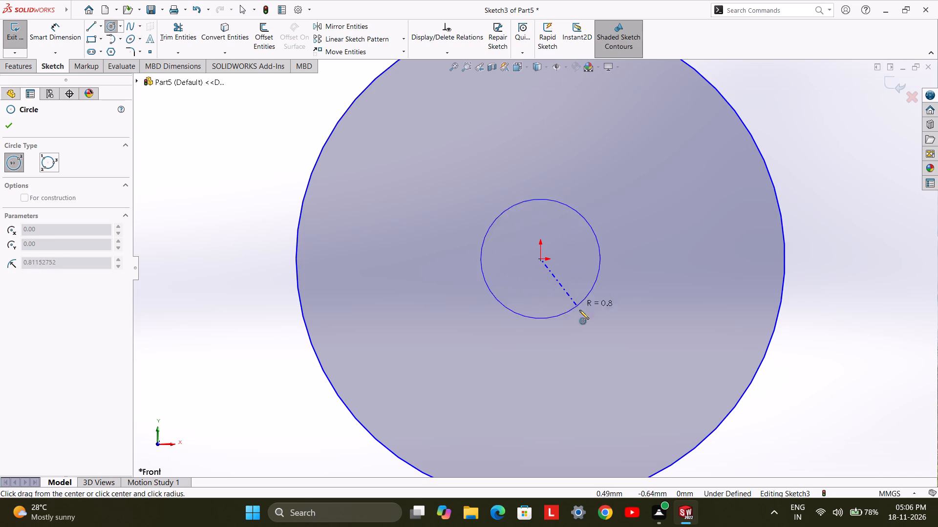
click(587, 324)
click(541, 262)
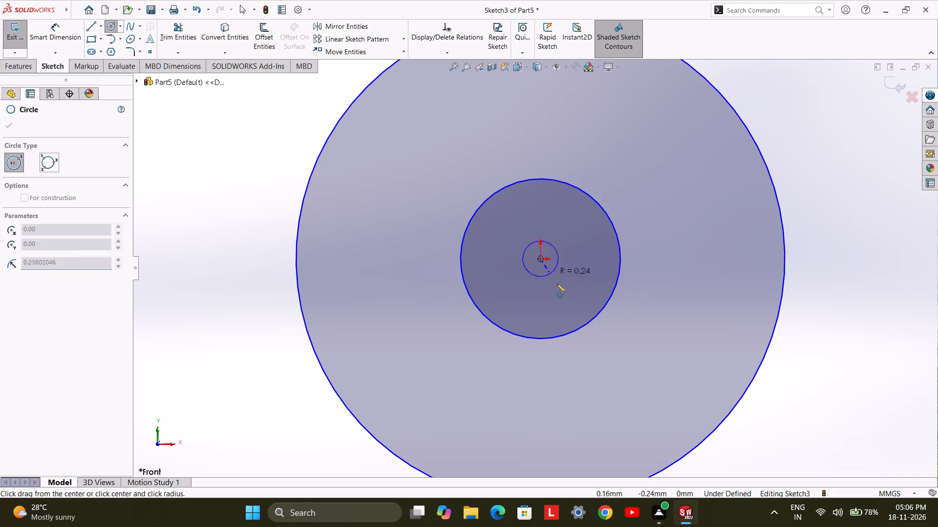
click(618, 380)
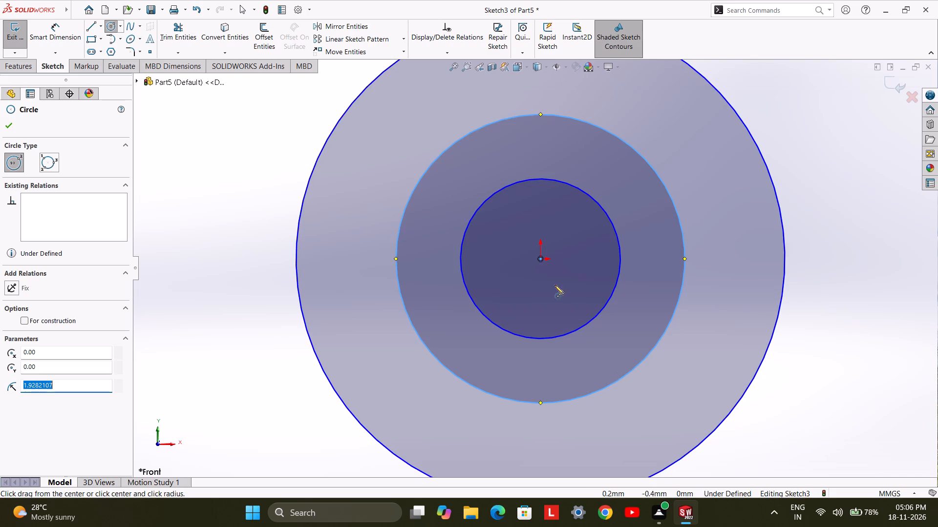
click(542, 260)
click(669, 403)
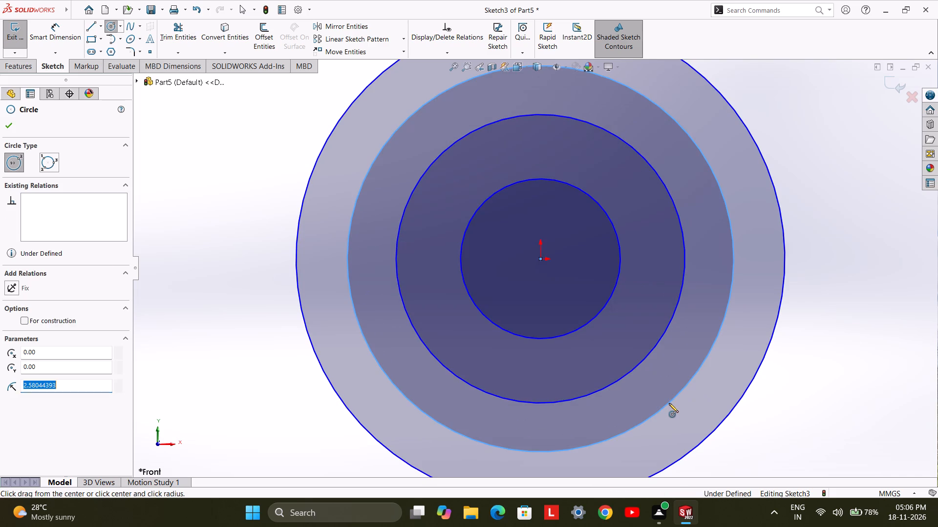
key(Escape)
Dimension the outermost circle's diameter at 102 mm.
scroll(723, 295, up, 3)
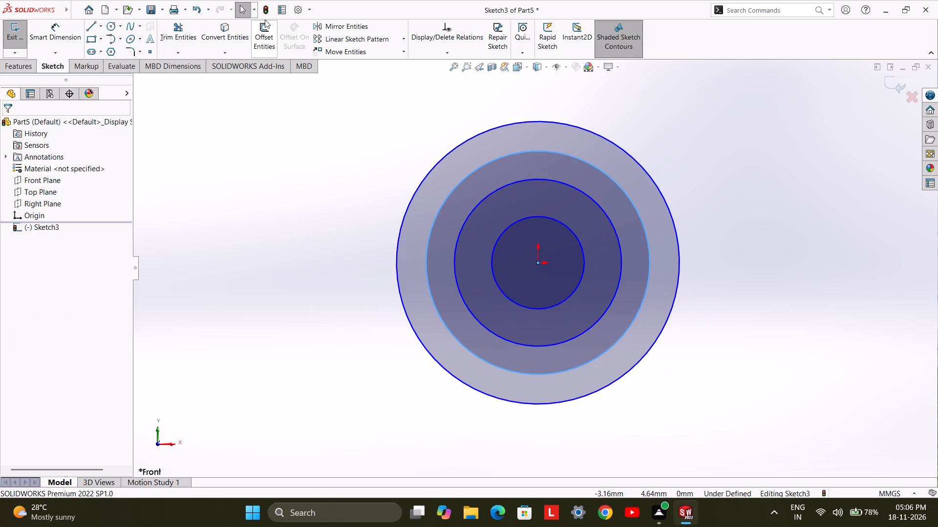
click(38, 39)
click(645, 356)
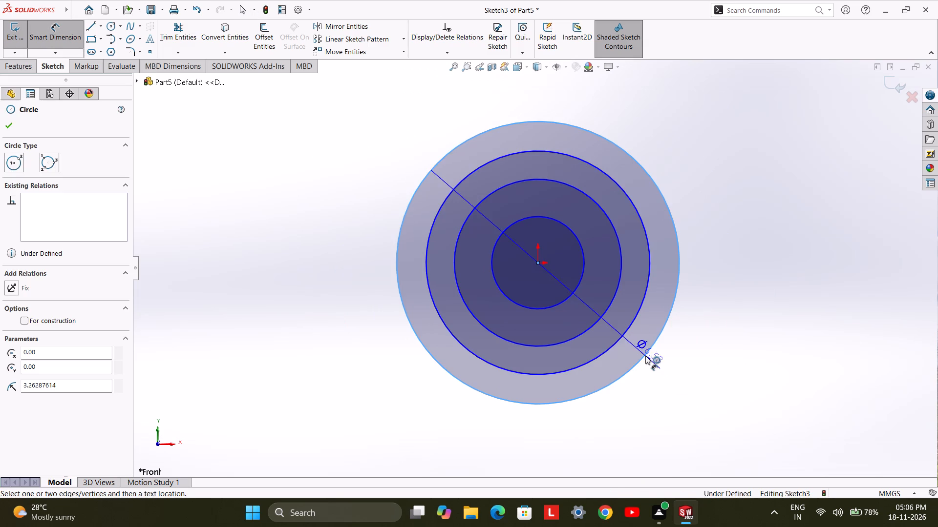
click(686, 421)
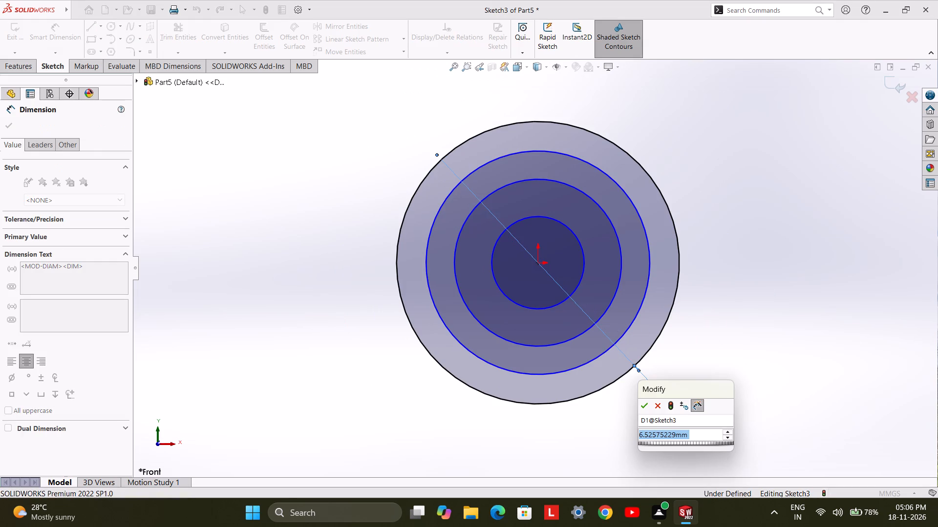
text(102)
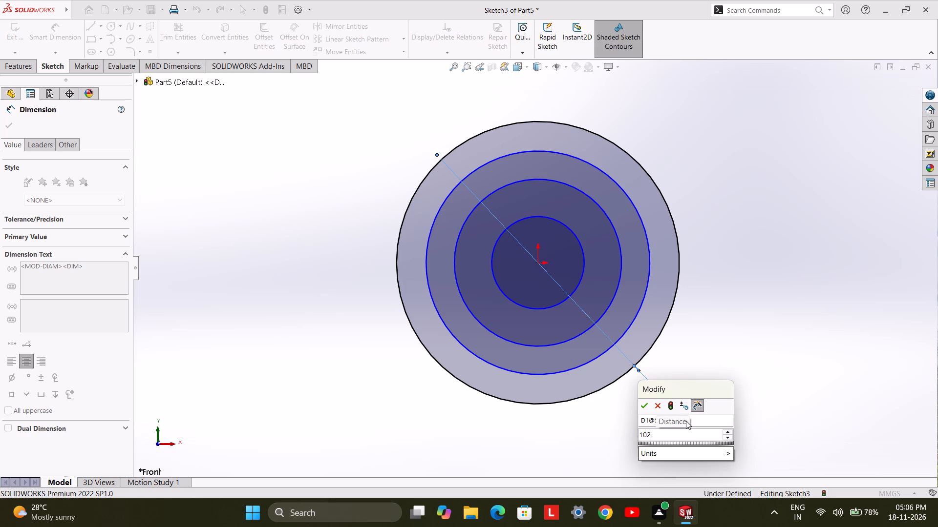
key(Return)
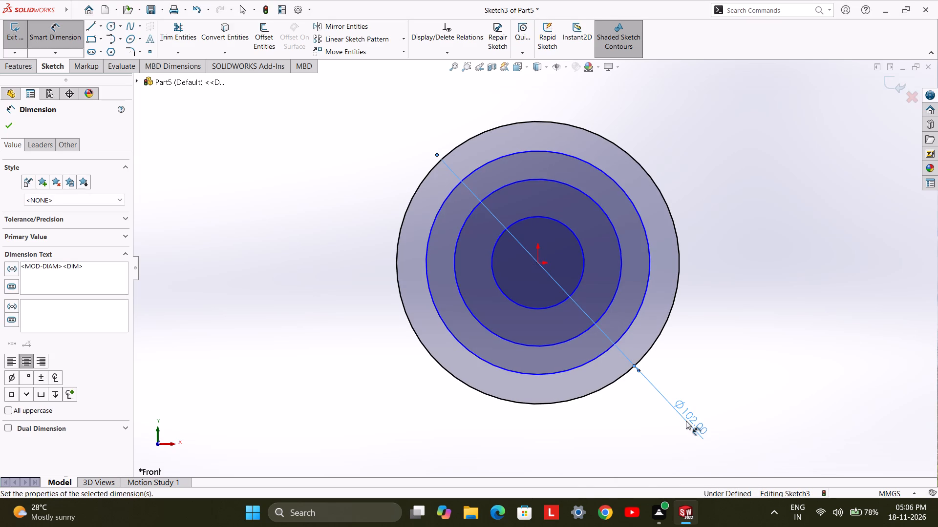
Dimension the second-largest circle's diameter at 93 mm.
click(619, 338)
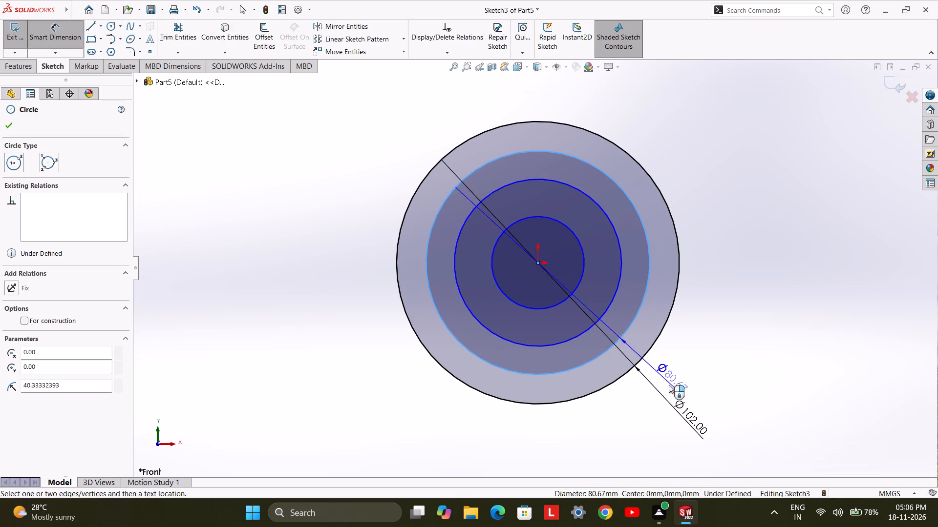
click(671, 455)
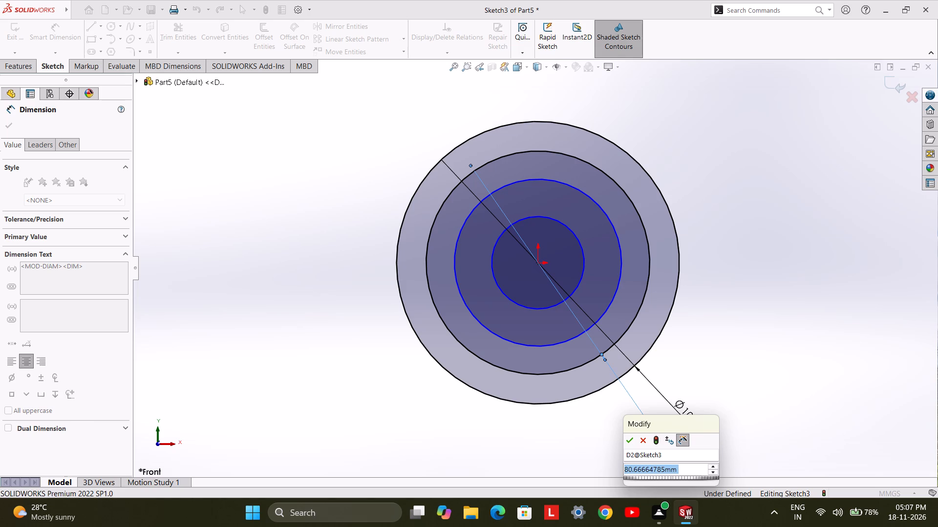
text(93)
key(Return)
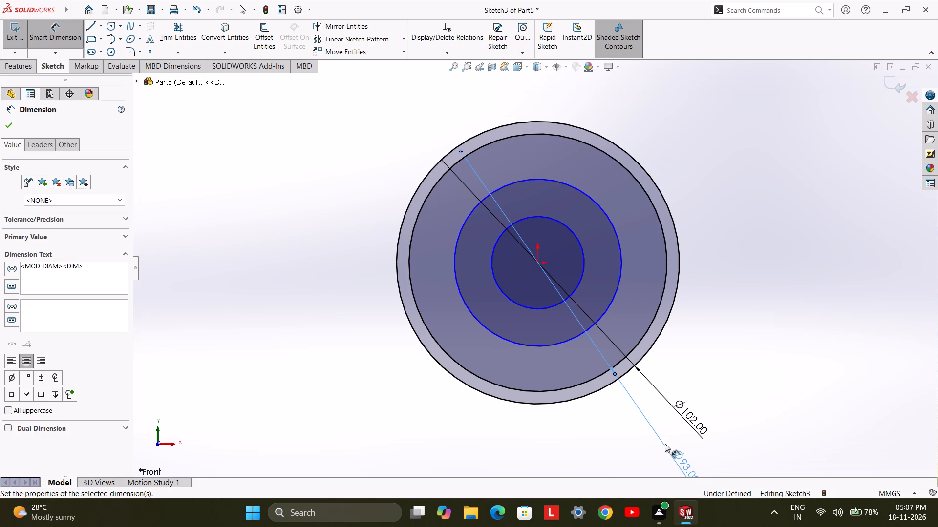
Dimension the third-largest circle's diameter at 16 mm, making it smaller than the remaining undimensioned circle.
click(605, 312)
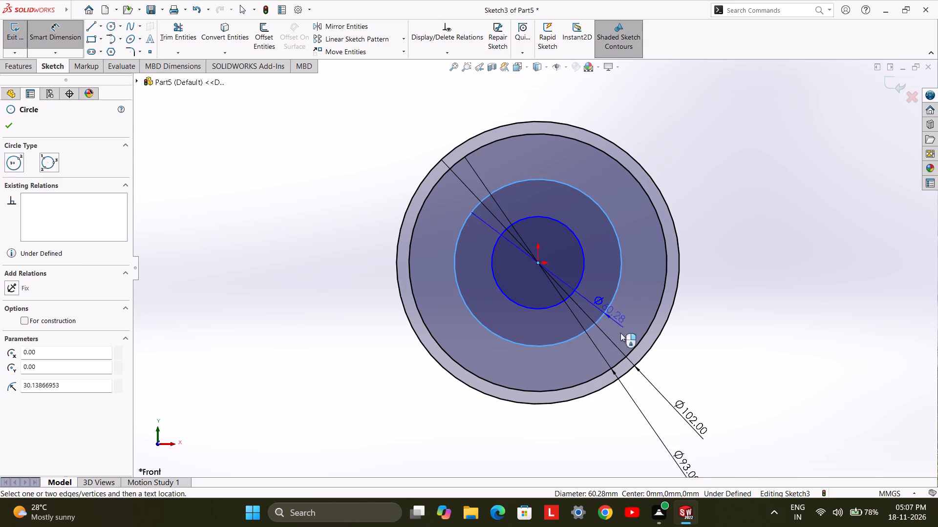
click(693, 383)
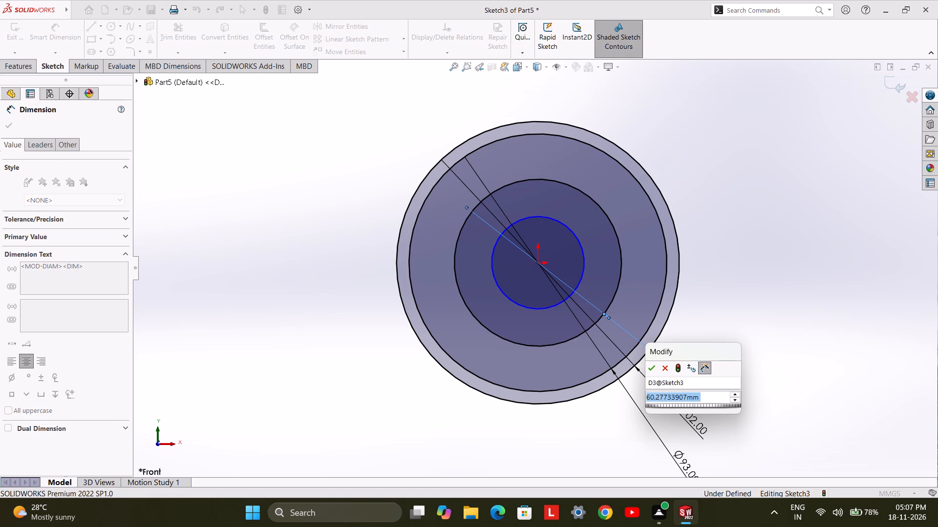
text(16)
key(Return)
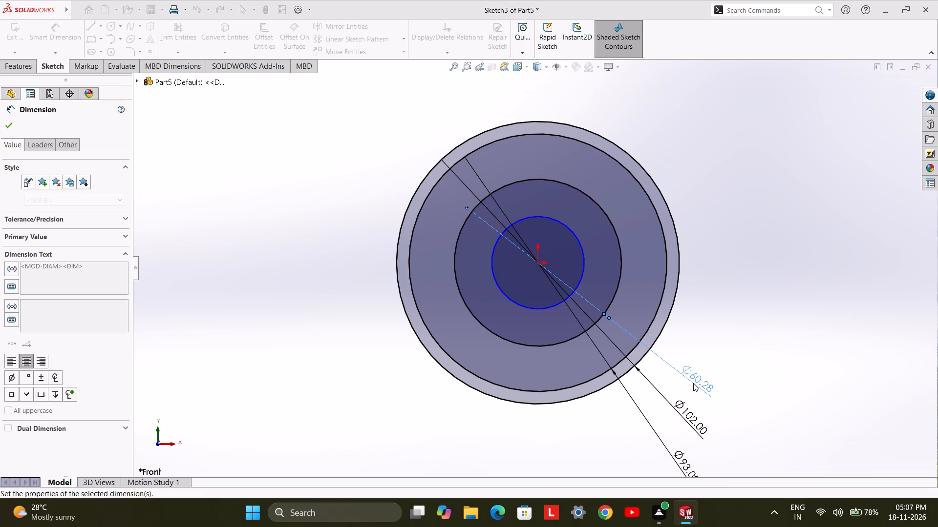
Dimension the remaining undimensioned circle's diameter at 30.5 mm.
click(580, 284)
click(729, 425)
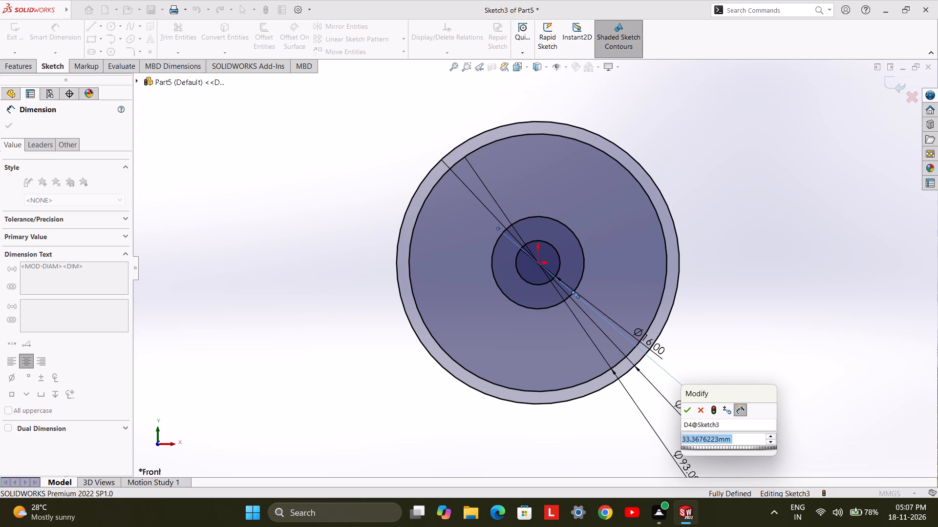
text(30)
text(.5)
key(Return)
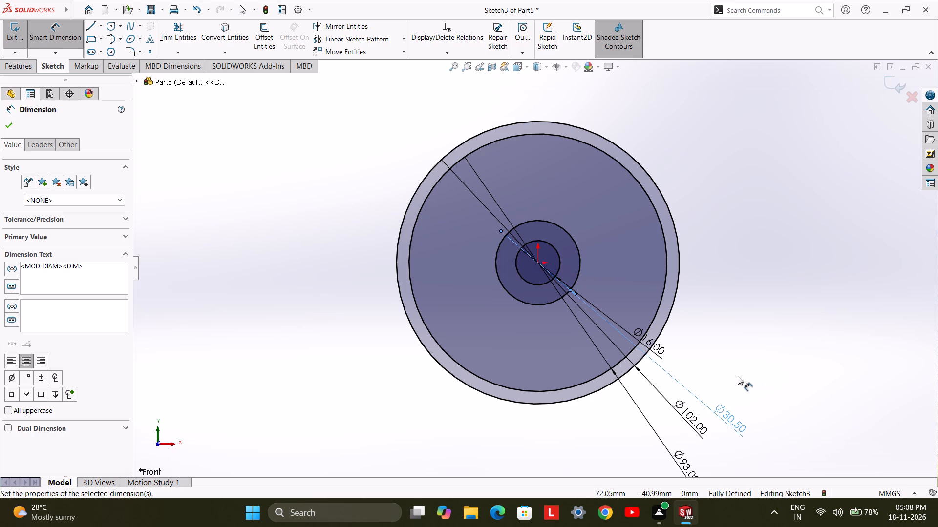
key(Escape)
Delete all four diameter dimensions from the concentric circles.
drag(716, 356, 657, 371)
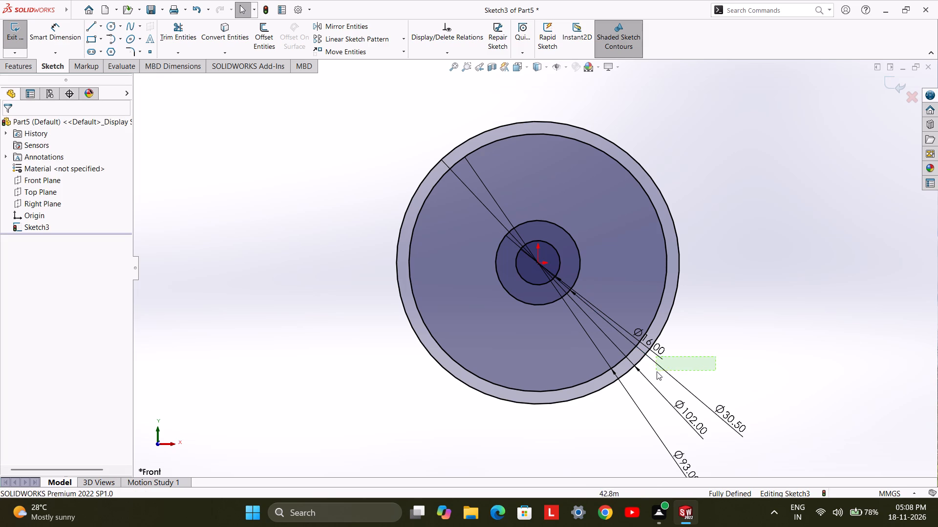
drag(657, 371, 644, 444)
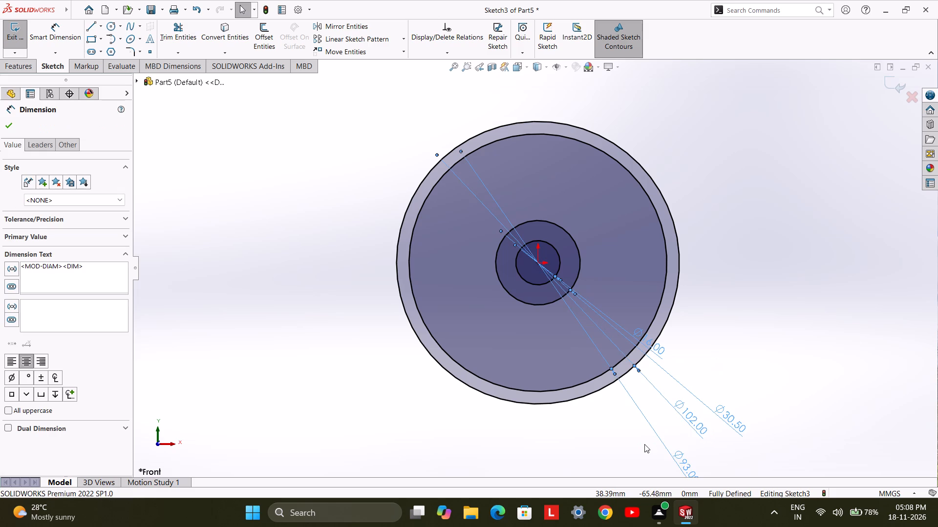
right_click(749, 349)
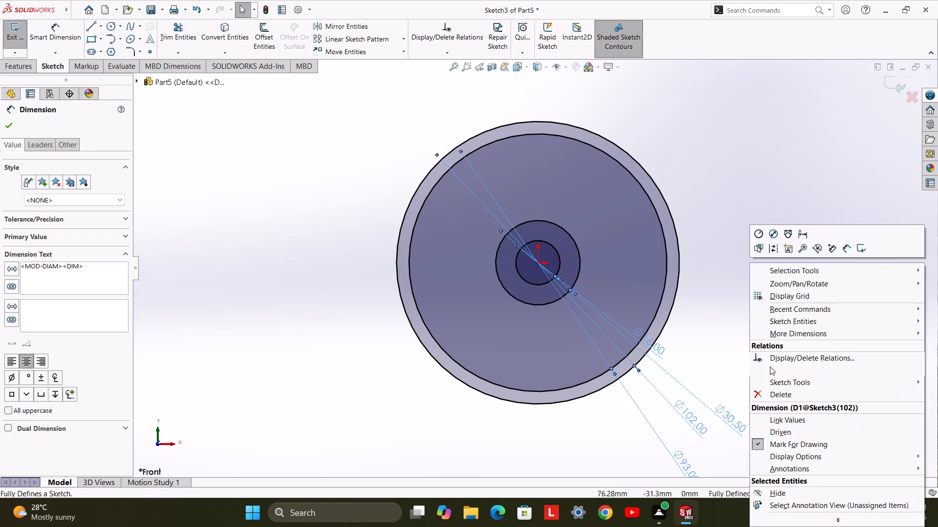
click(776, 391)
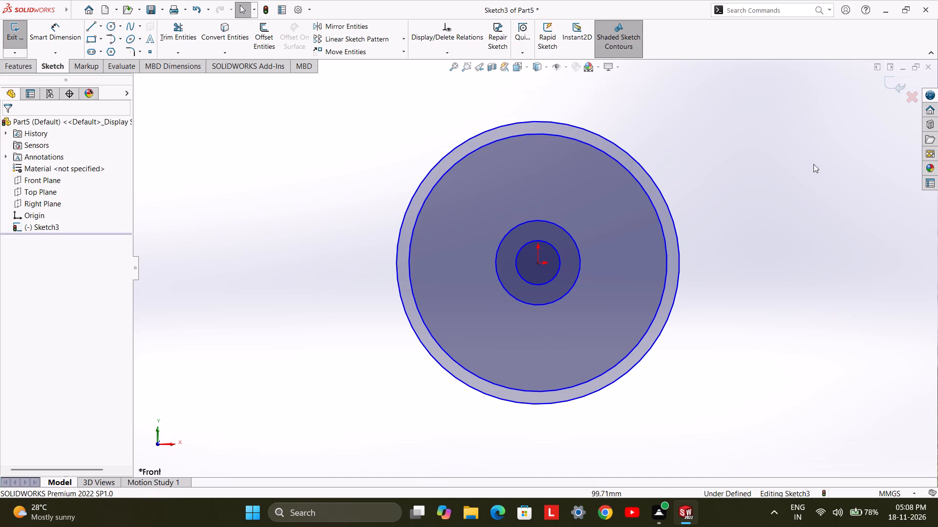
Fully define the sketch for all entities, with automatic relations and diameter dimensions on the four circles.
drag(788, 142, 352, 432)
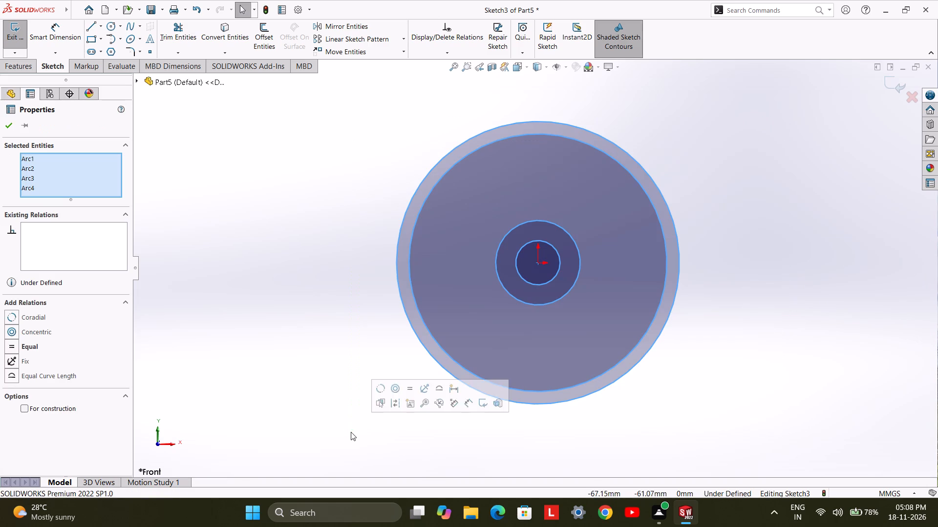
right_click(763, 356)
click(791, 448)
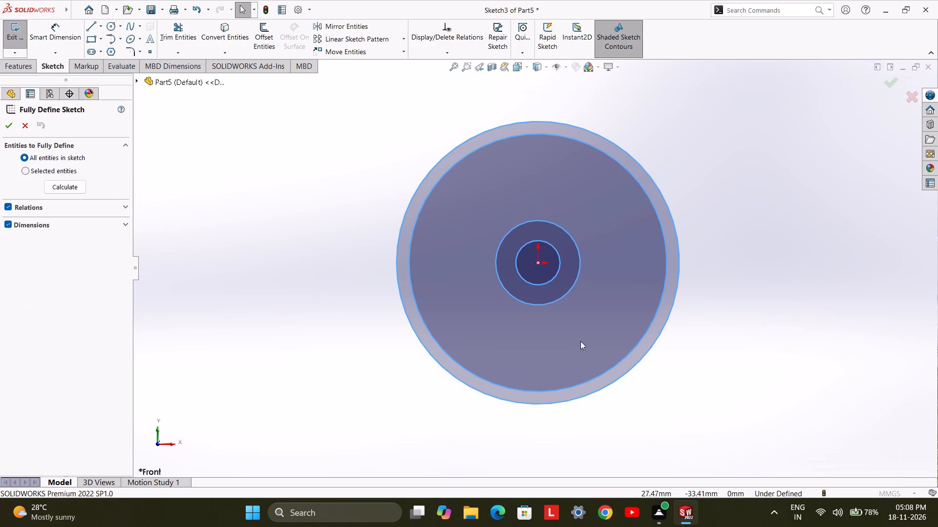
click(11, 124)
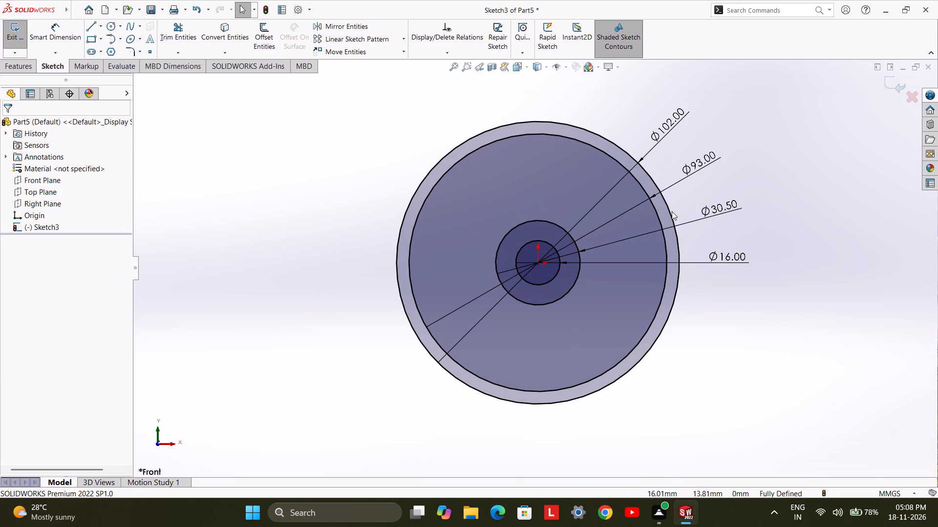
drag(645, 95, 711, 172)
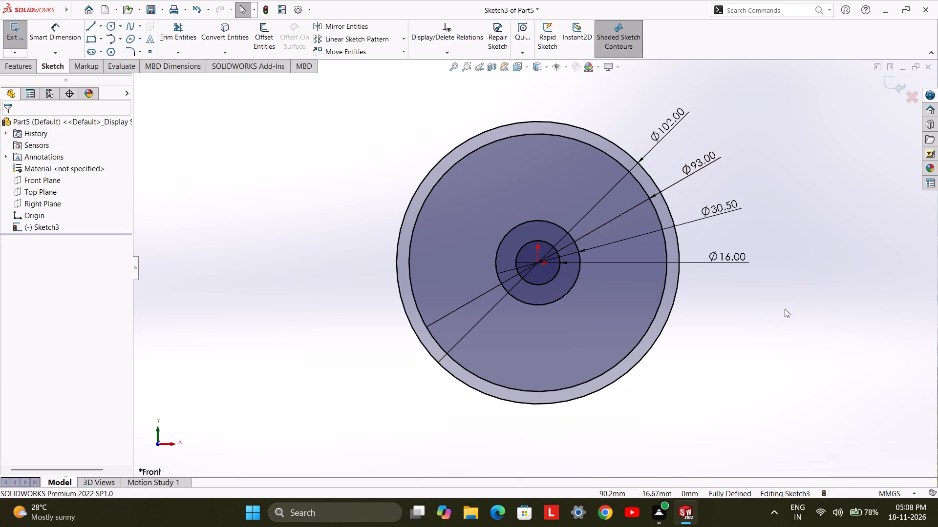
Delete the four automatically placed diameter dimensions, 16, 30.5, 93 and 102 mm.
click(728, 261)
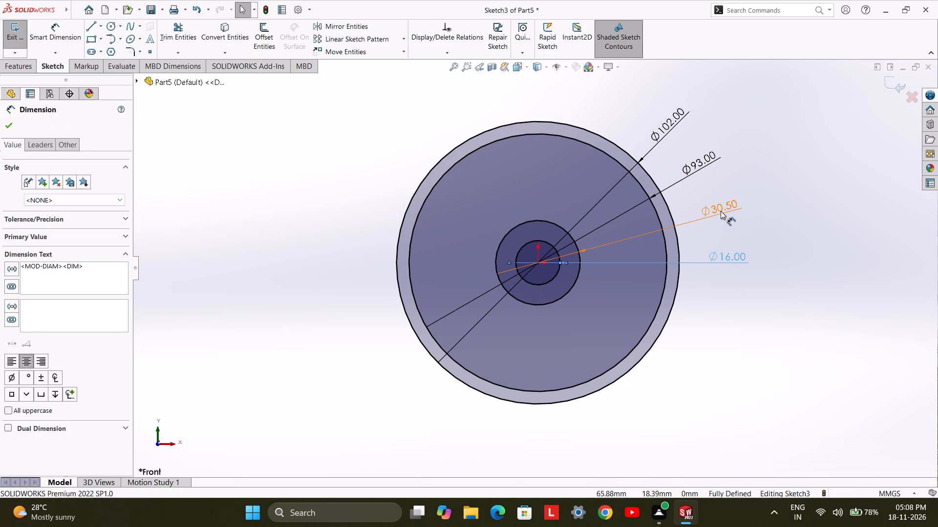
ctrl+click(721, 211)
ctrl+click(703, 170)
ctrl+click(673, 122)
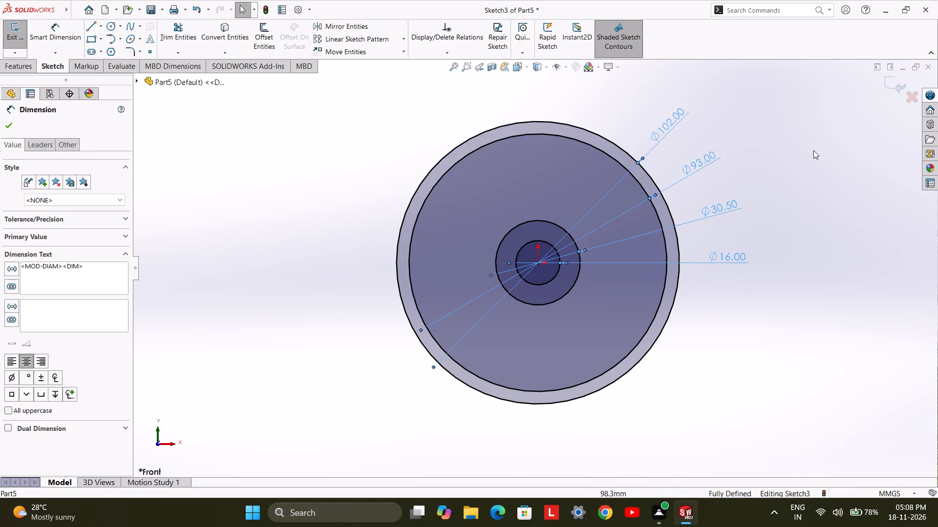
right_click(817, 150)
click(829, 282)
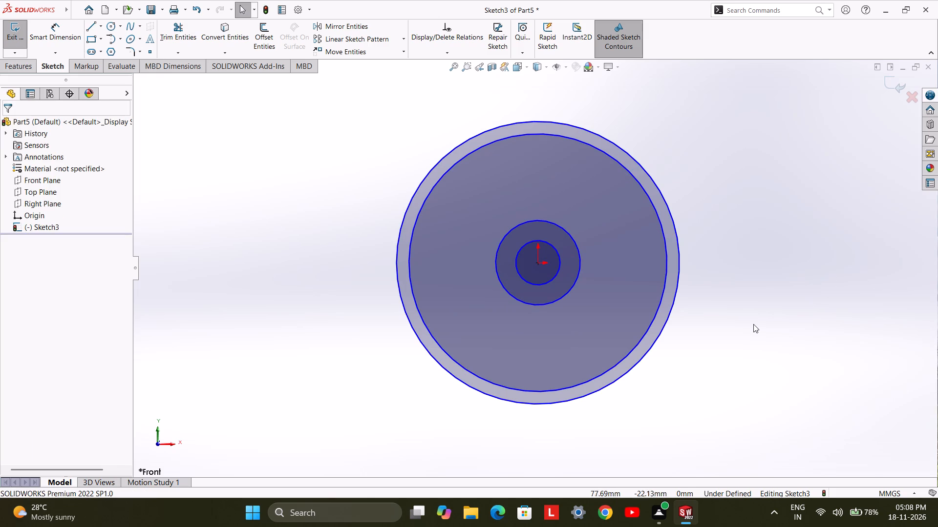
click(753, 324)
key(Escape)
Run Fully Define Sketch on all entities in the sketch to dimension the four circles automatically.
drag(347, 133, 778, 429)
right_click(752, 362)
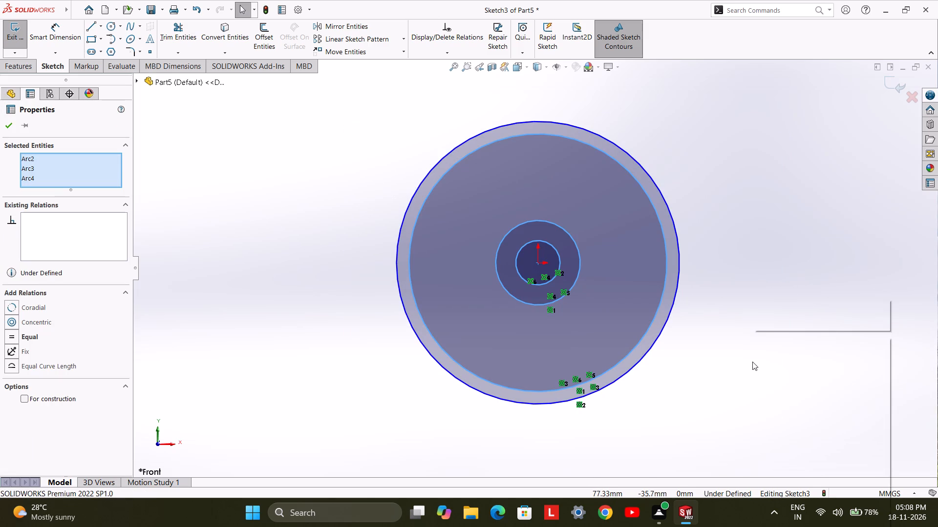
click(814, 442)
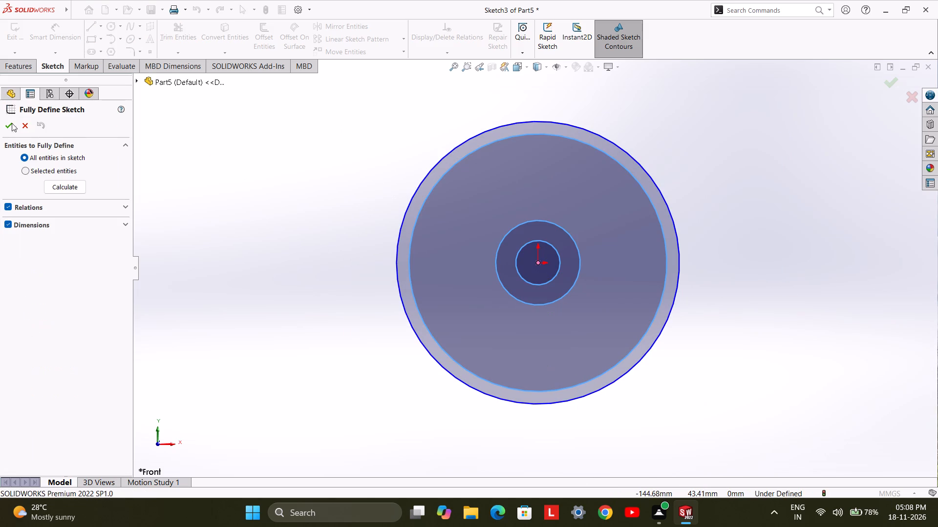
click(9, 123)
click(235, 309)
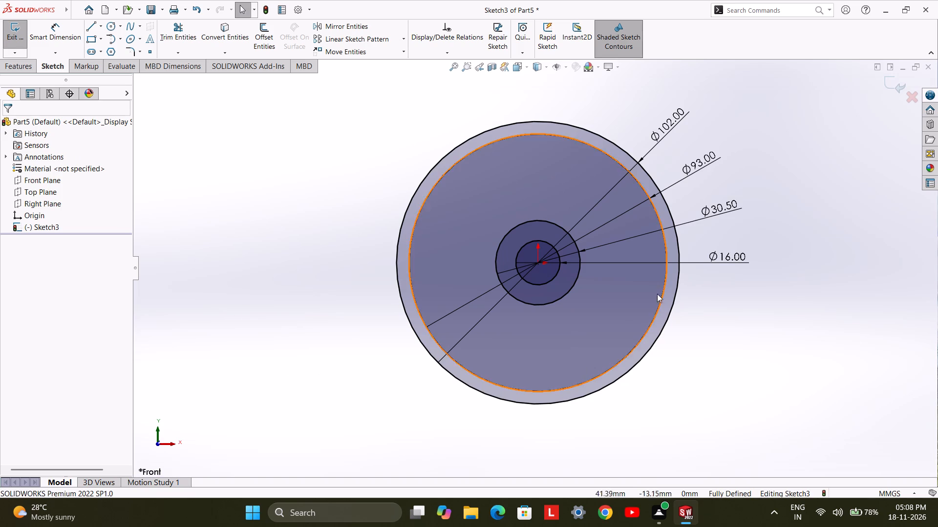
click(773, 393)
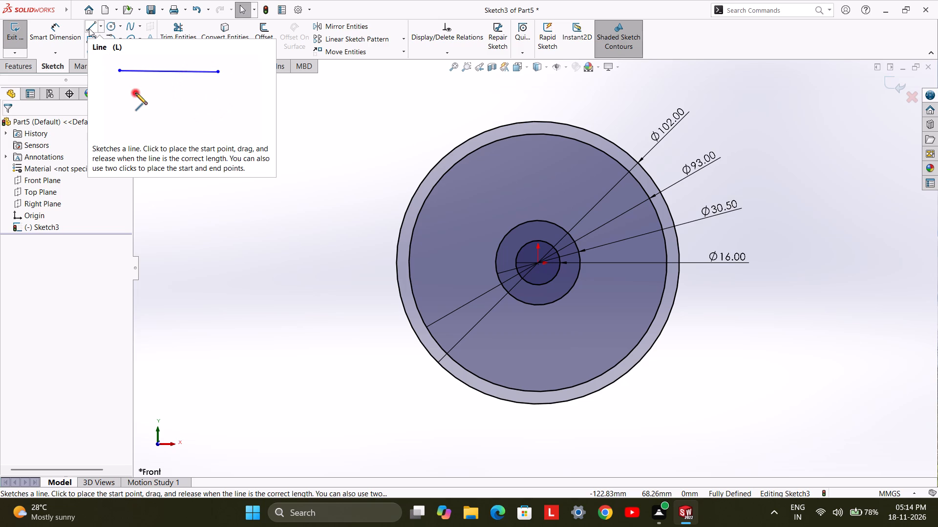
Draw a vertical centerline about 62.6 mm long from the origin up past the outermost circle.
click(101, 27)
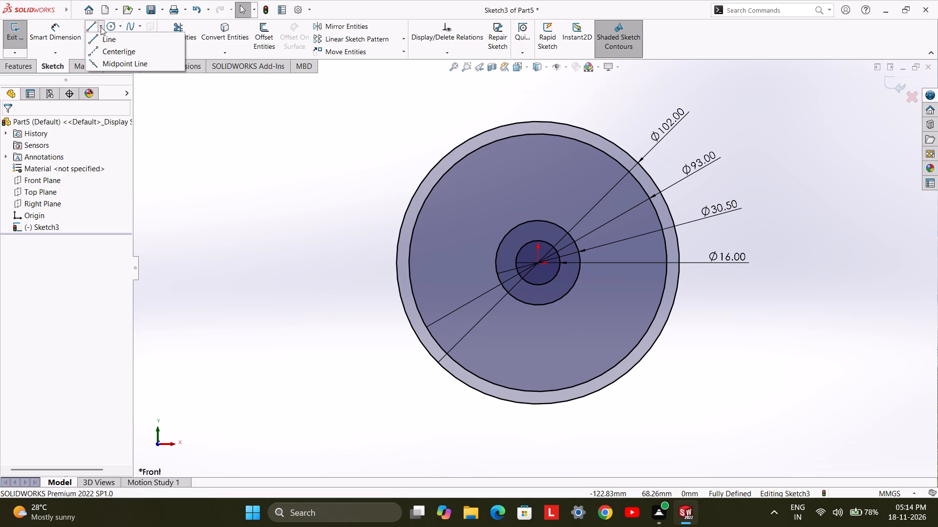
click(107, 49)
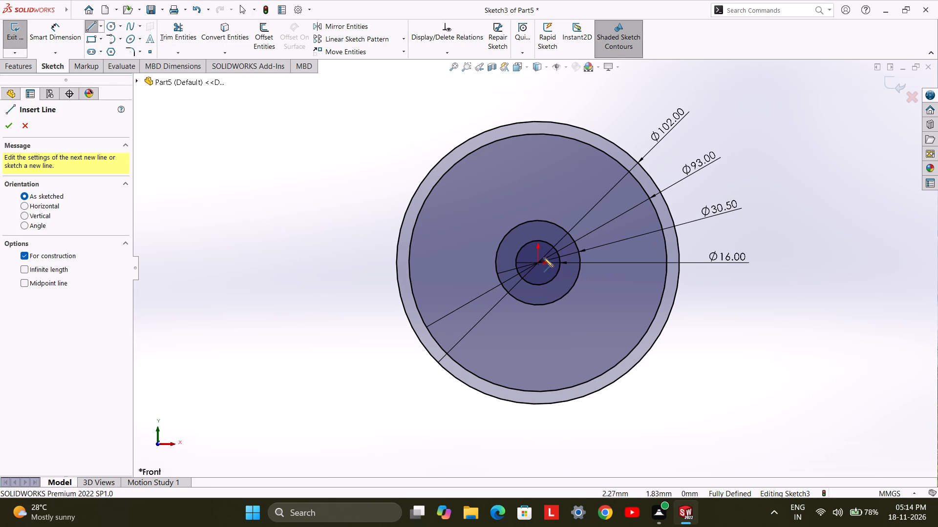
click(539, 261)
click(537, 89)
double_click(568, 101)
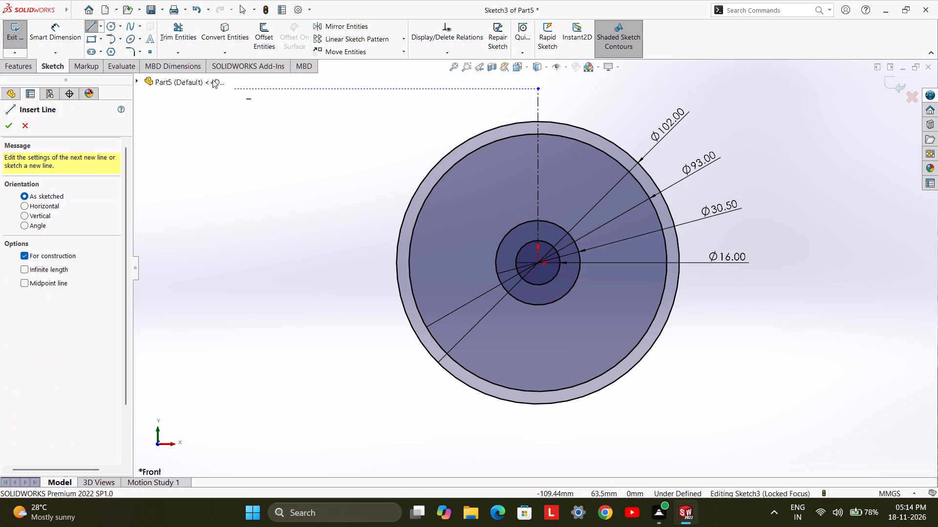
Sketch two vertical lines about 31.4 mm long, one on each side of the centerline, between the 30.5 mm and 93 mm circles.
click(102, 30)
click(109, 43)
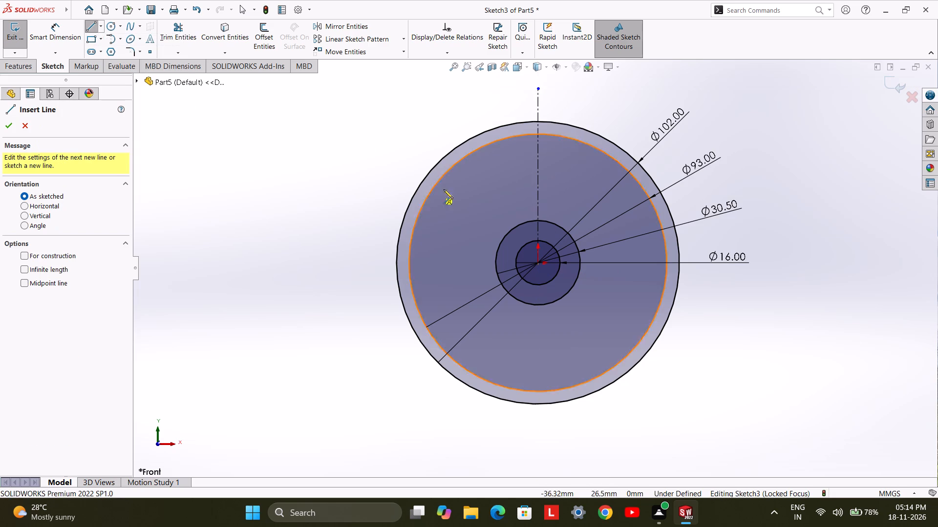
scroll(528, 149, down, 3)
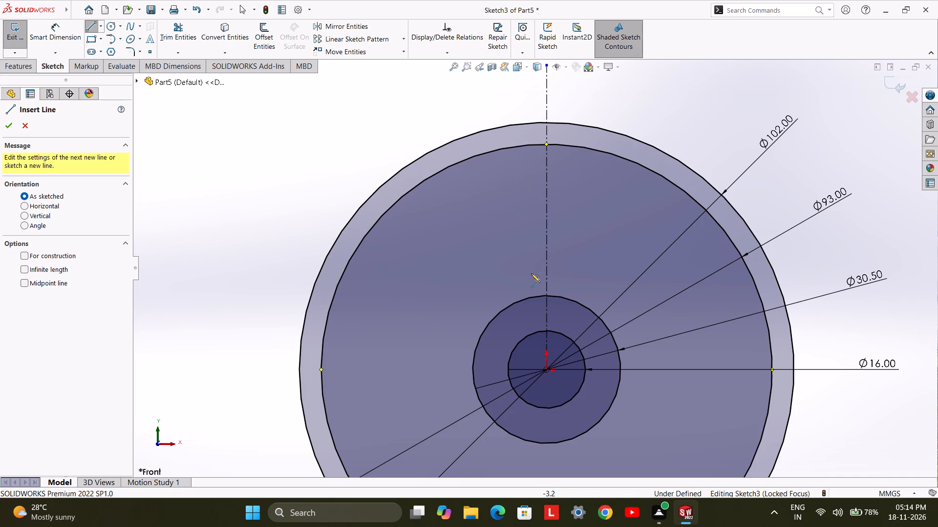
click(535, 298)
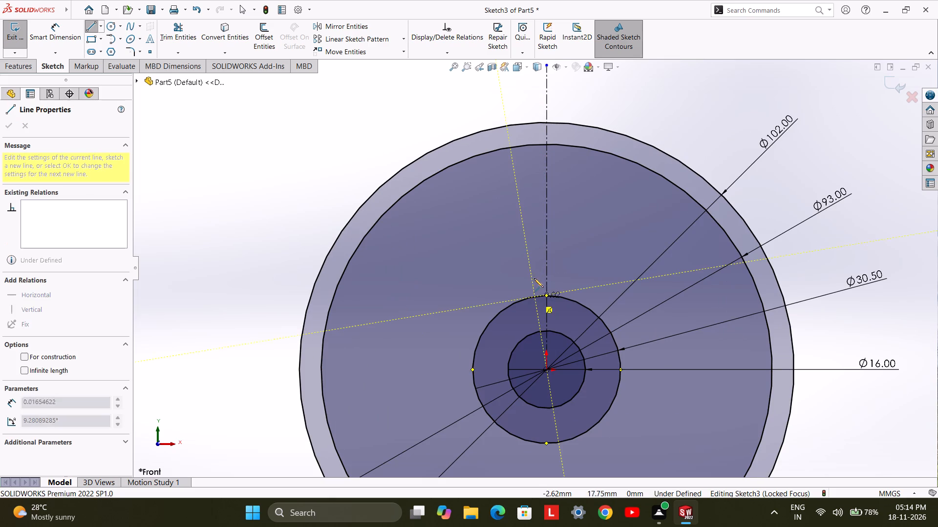
click(533, 146)
double_click(521, 193)
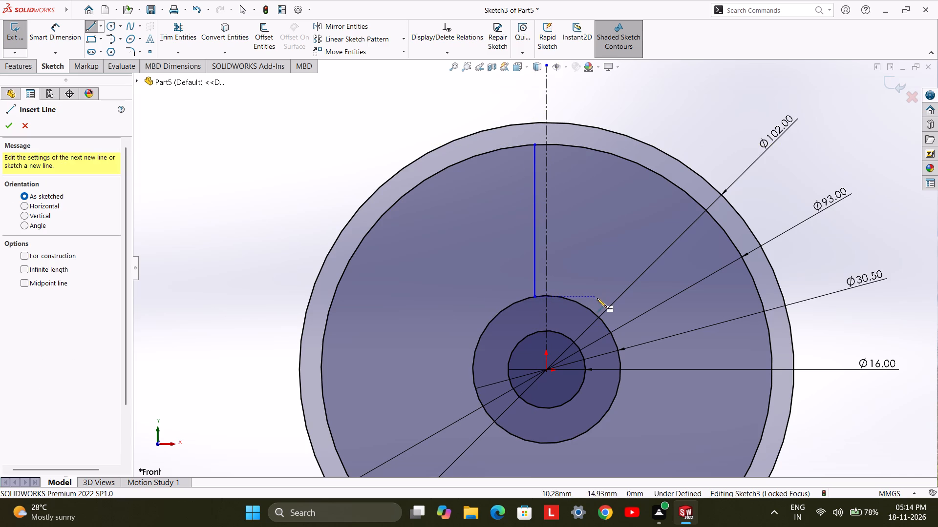
click(565, 298)
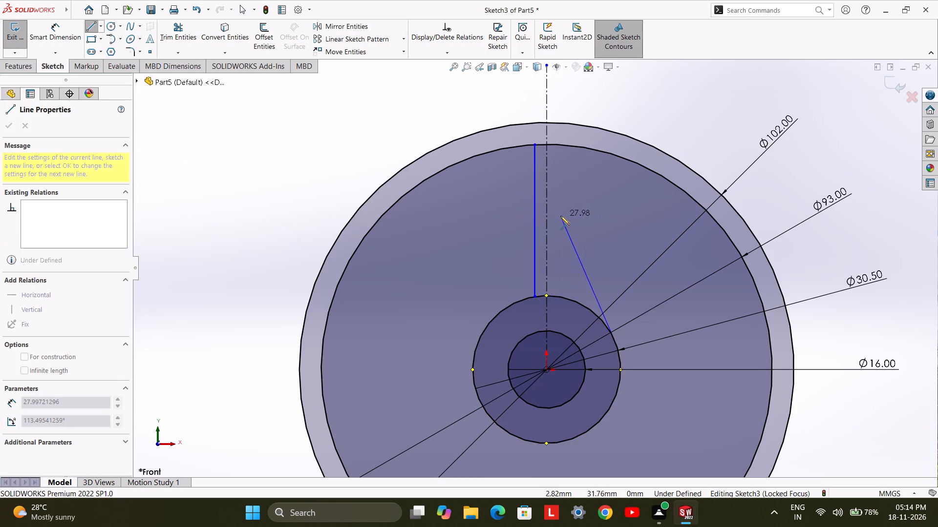
double_click(612, 232)
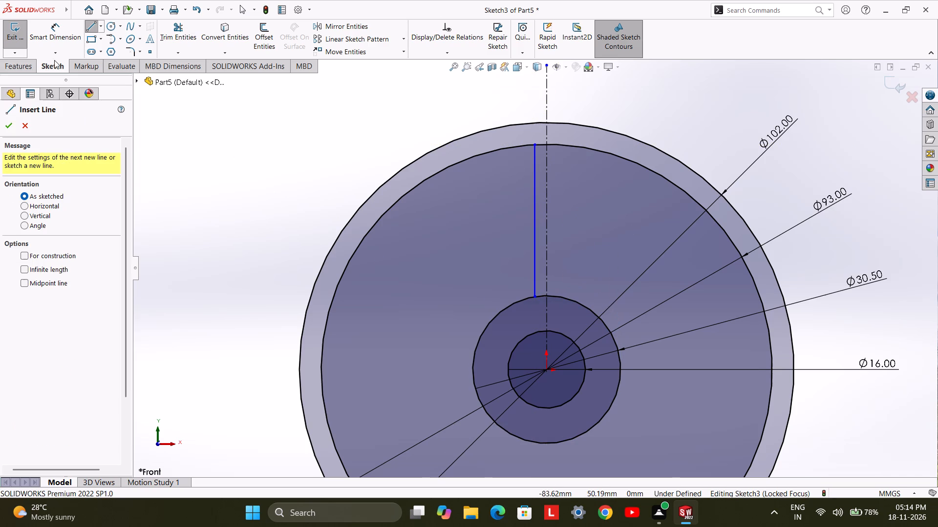
click(559, 144)
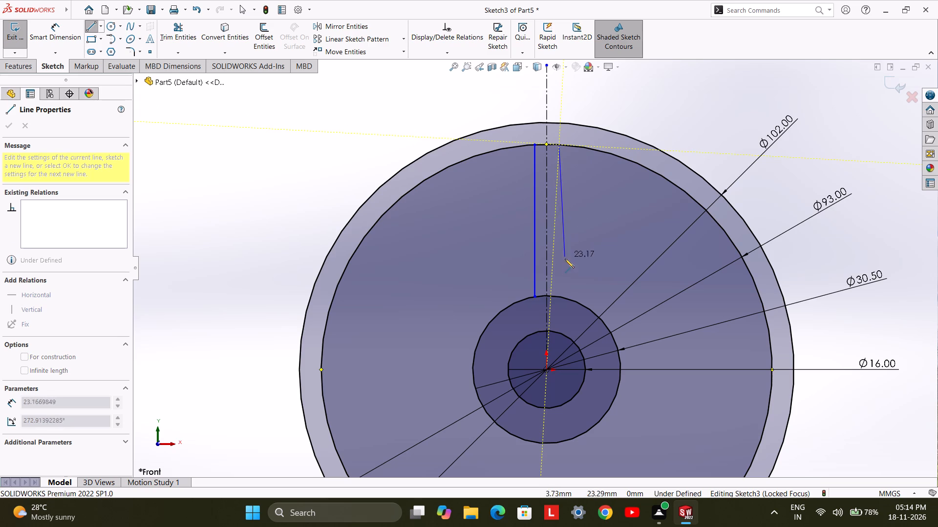
click(560, 297)
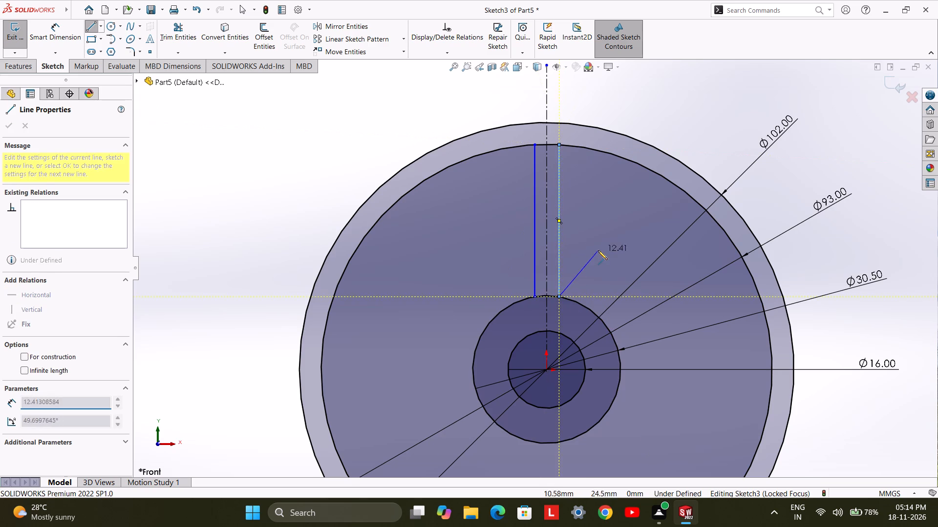
double_click(598, 250)
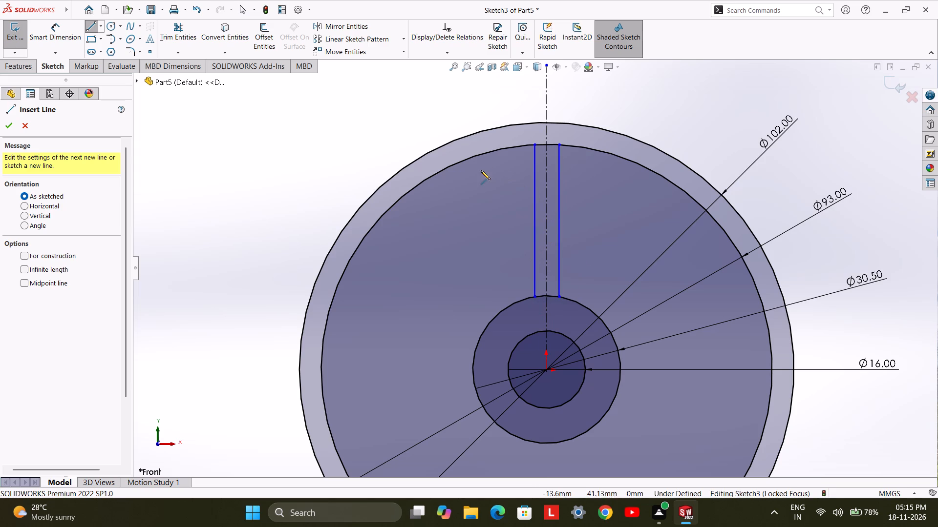
Dimension the distance between the two vertical spoke lines at 5 mm.
click(55, 36)
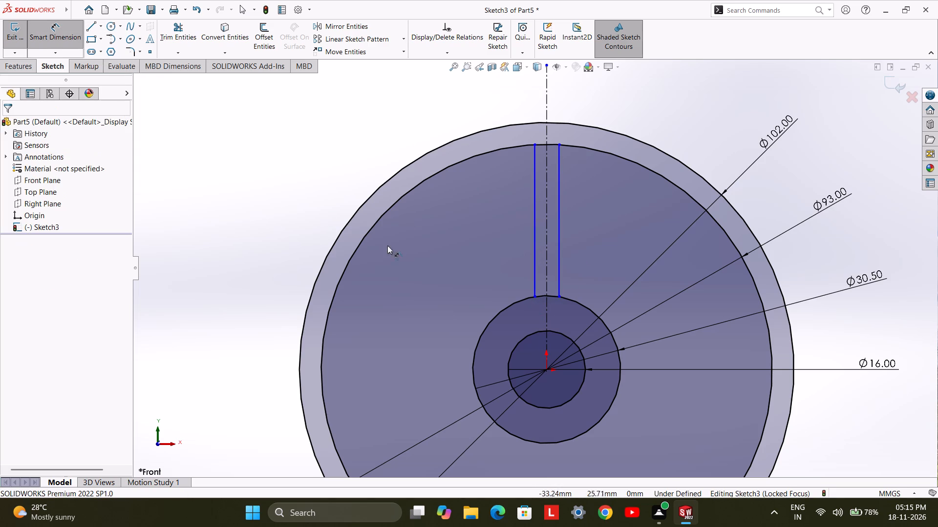
click(537, 257)
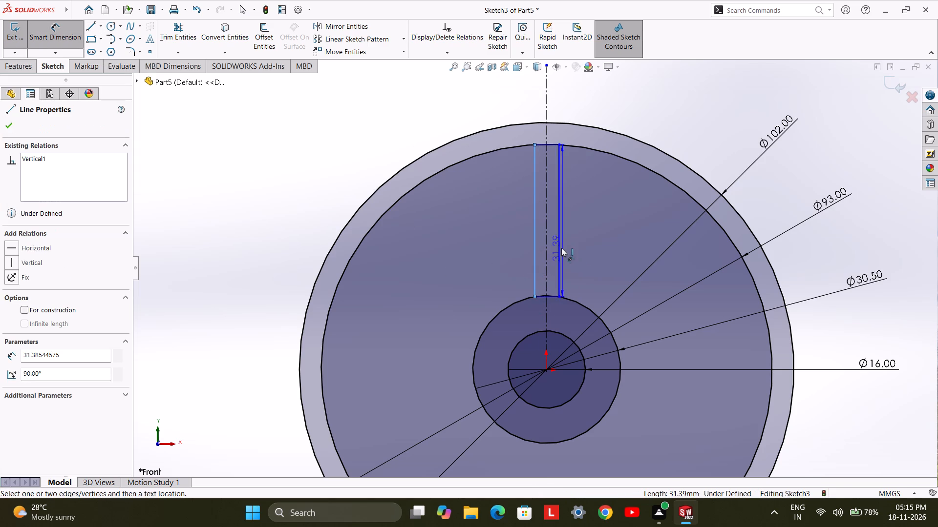
click(559, 248)
click(546, 248)
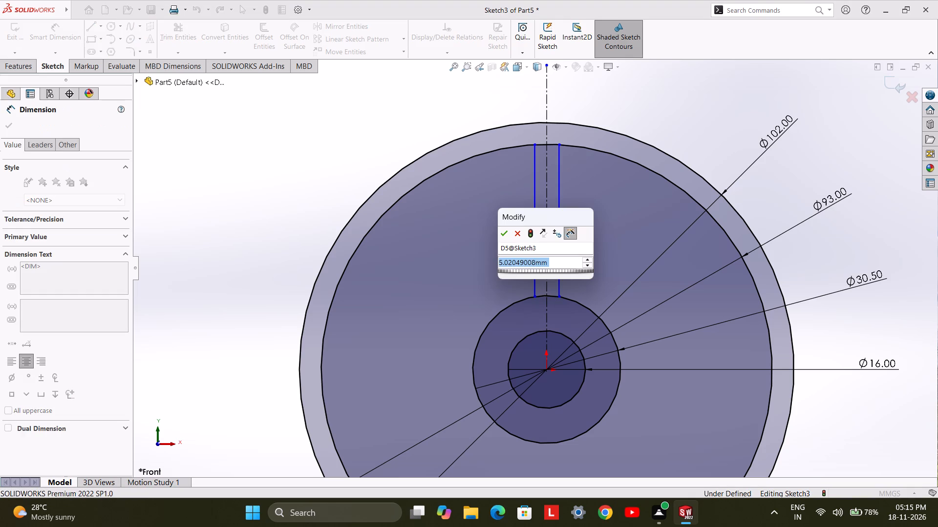
key(5)
key(Return)
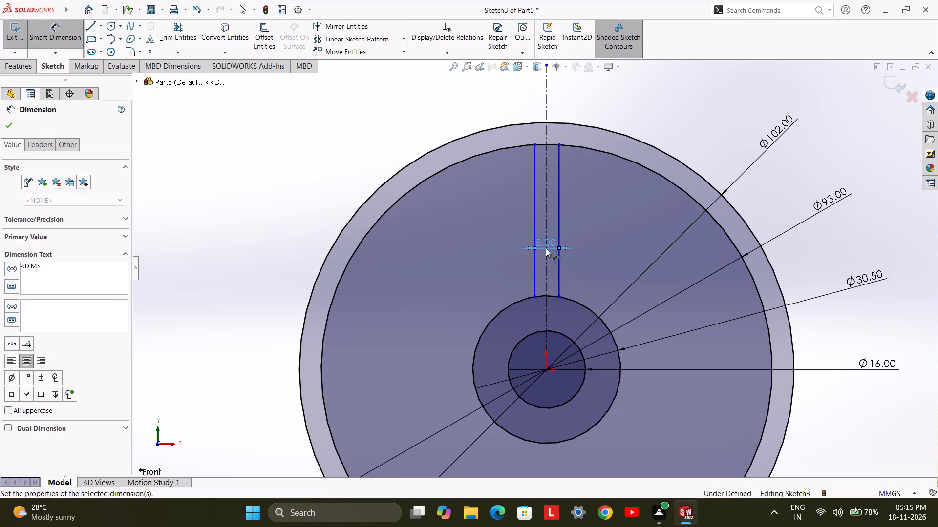
Dimension the distance from the vertical centerline to the left spoke line at 2.5 mm and exit the sketch.
click(546, 258)
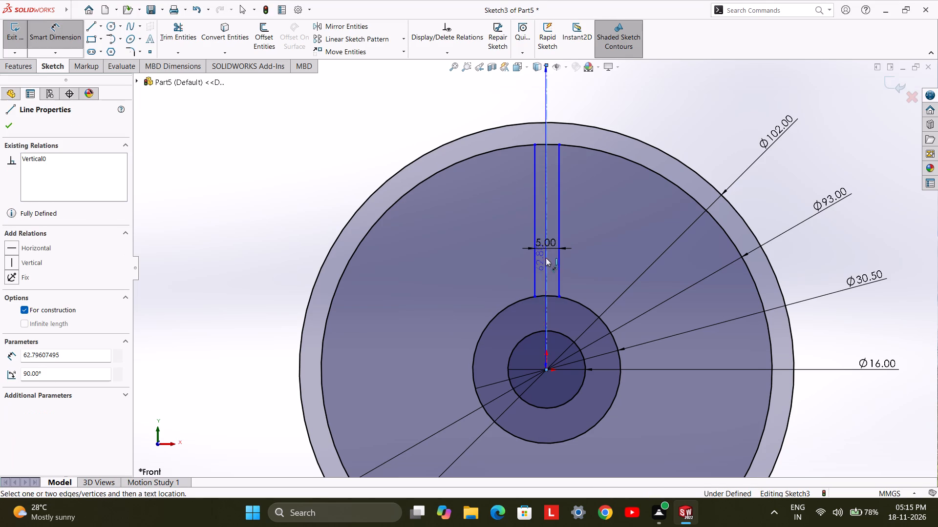
click(537, 263)
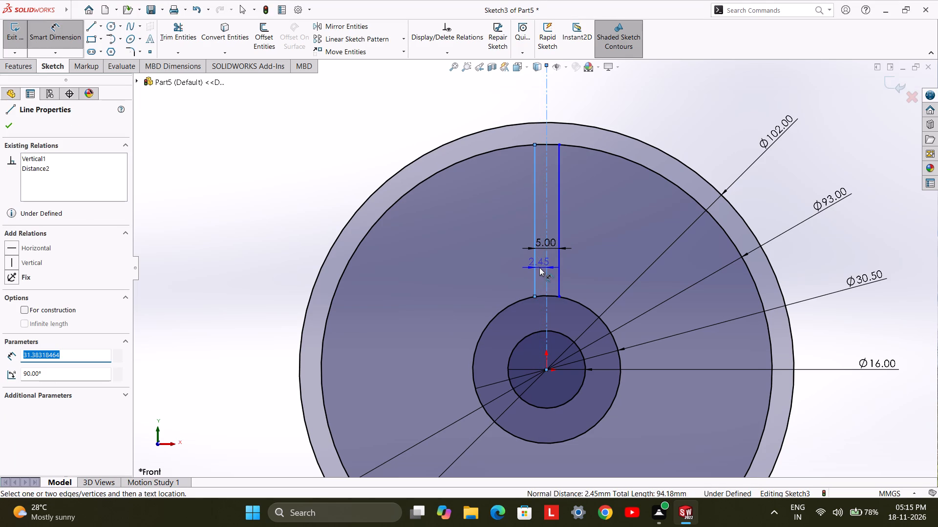
click(539, 267)
text(2.5)
key(Return)
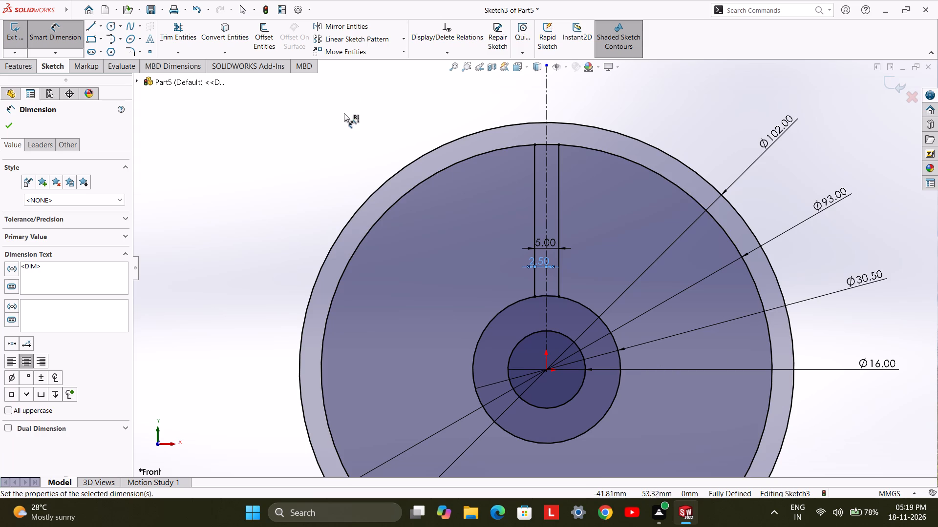
click(14, 42)
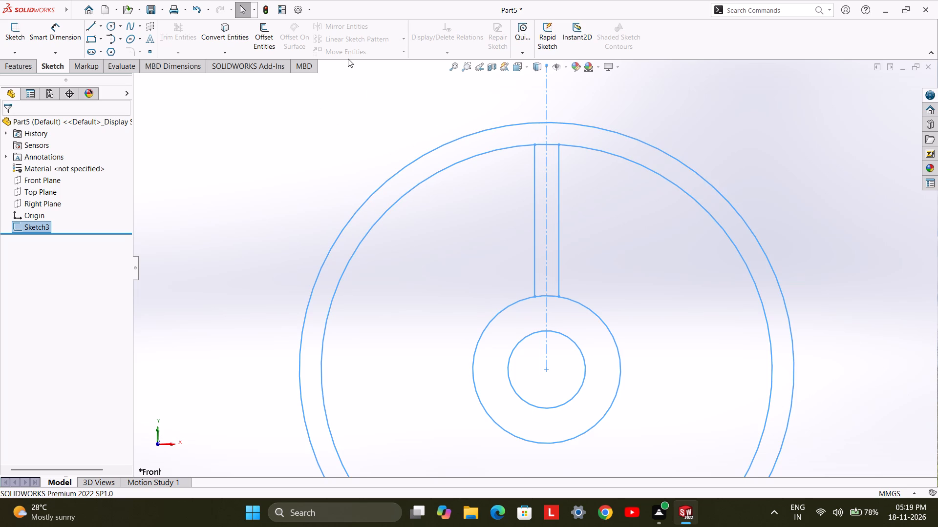
Reopen the sketch and circular-pattern the two spoke lines about the origin with 8 equally spaced instances over 360 degrees.
click(15, 45)
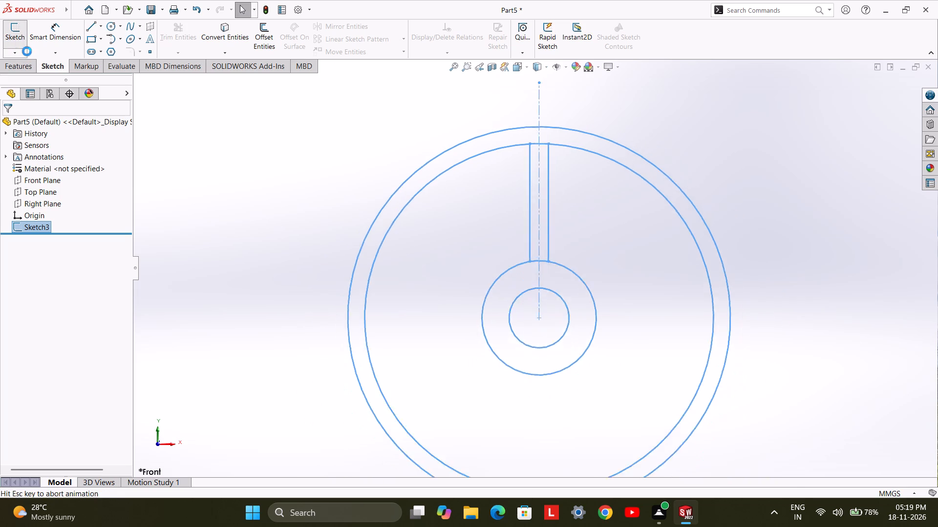
scroll(551, 101, down, 1)
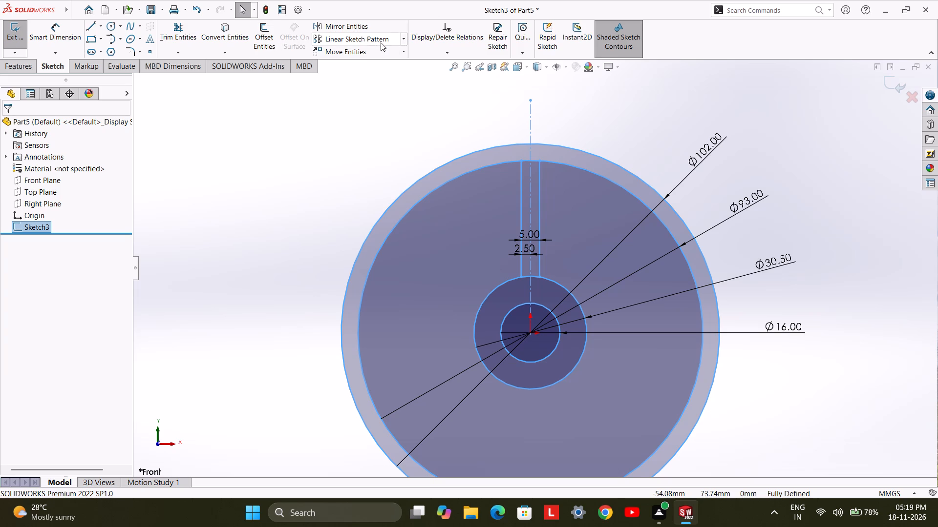
click(403, 41)
click(396, 60)
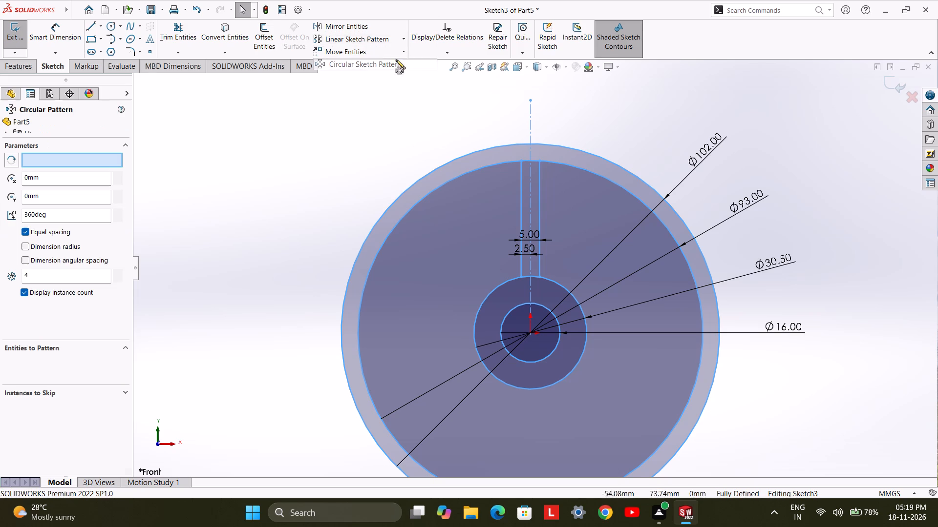
click(98, 366)
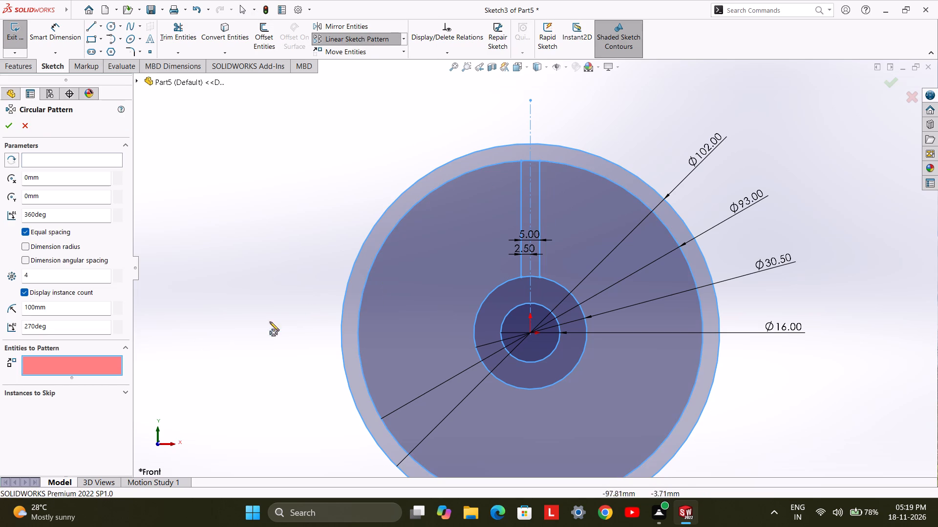
click(539, 201)
click(519, 209)
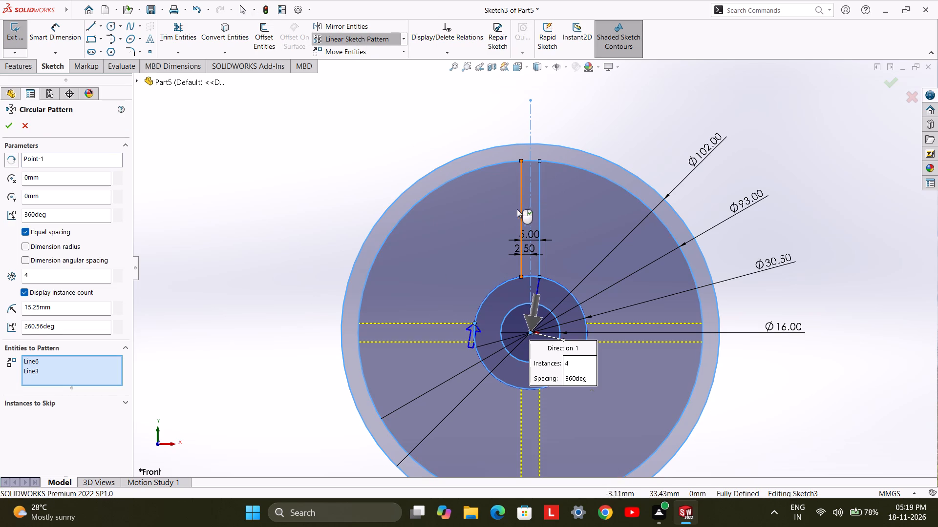
click(54, 175)
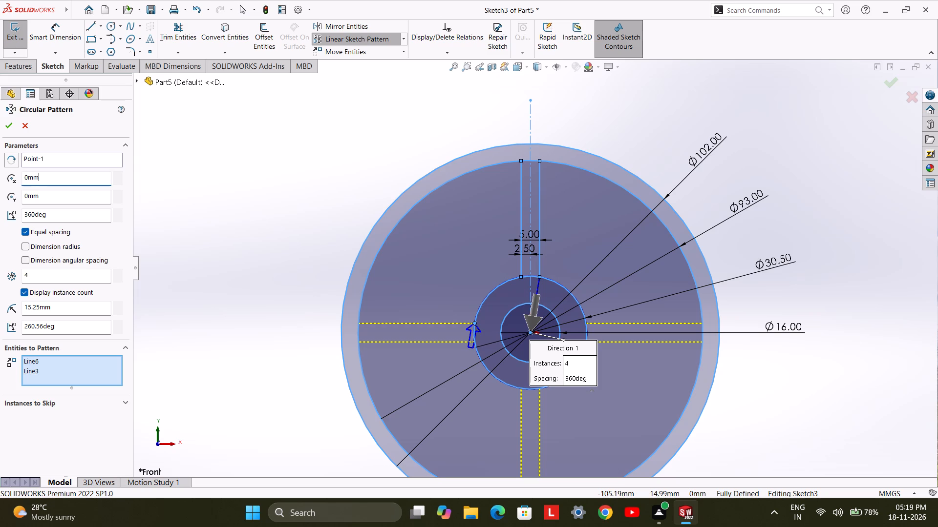
double_click(47, 275)
key(8)
key(Return)
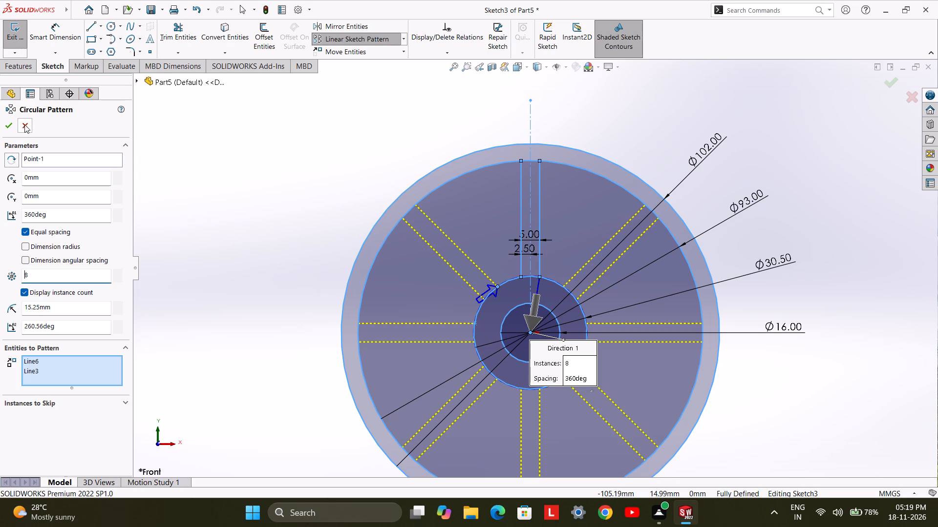
click(7, 130)
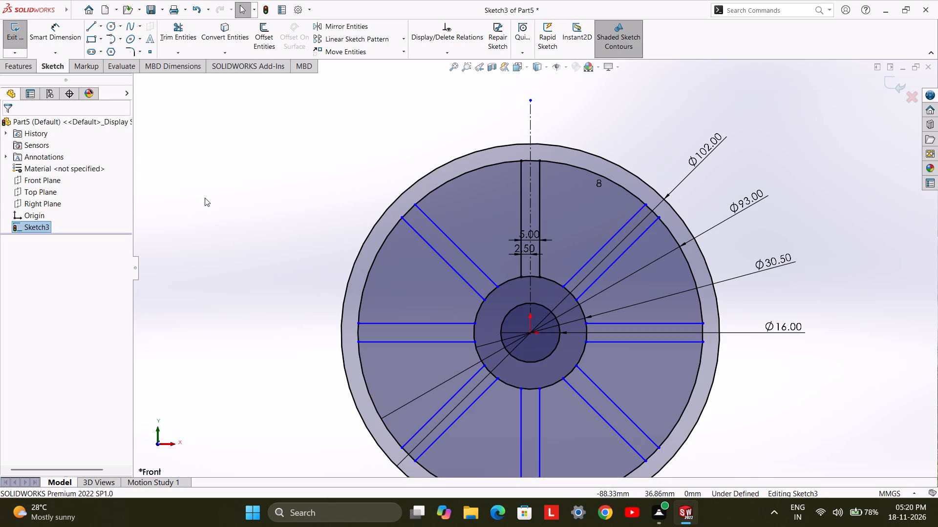
click(208, 199)
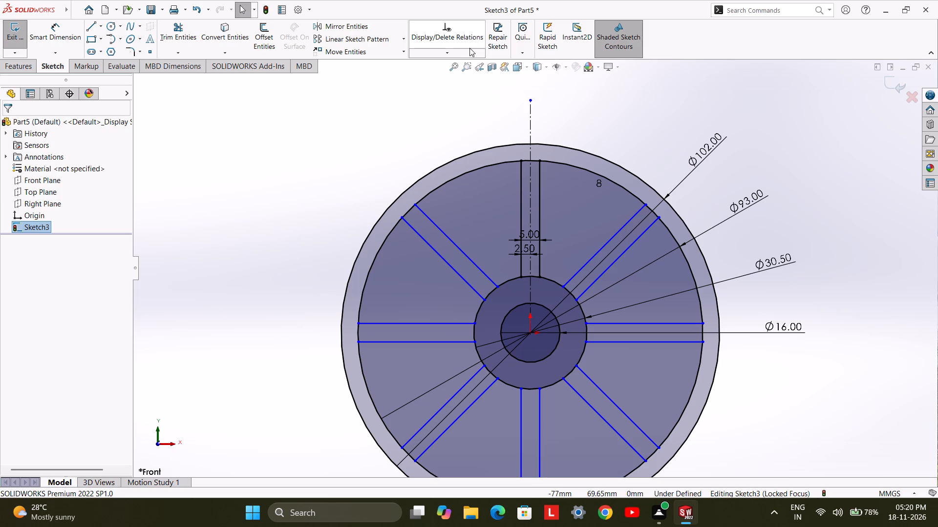
Trim the 30.5 mm hub circle's arc segments between the two lines of each of the eight spokes.
click(192, 34)
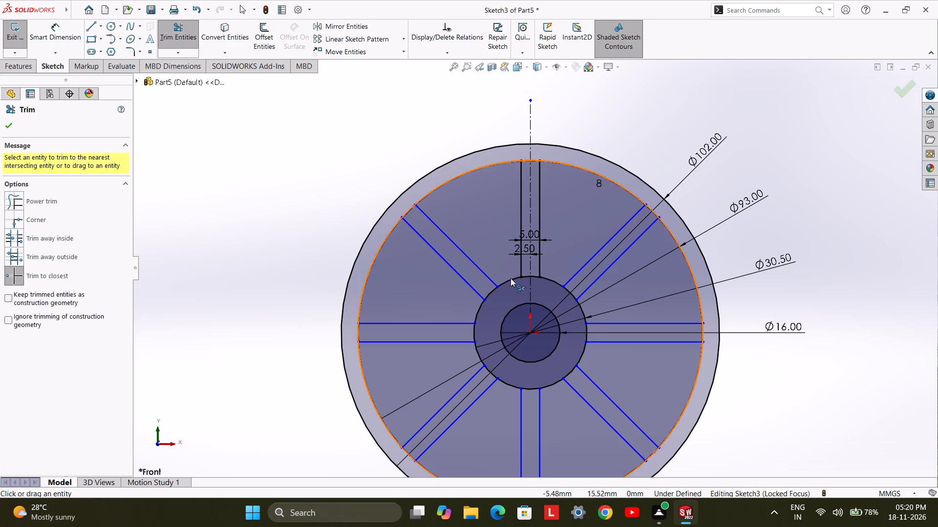
scroll(527, 277, down, 1)
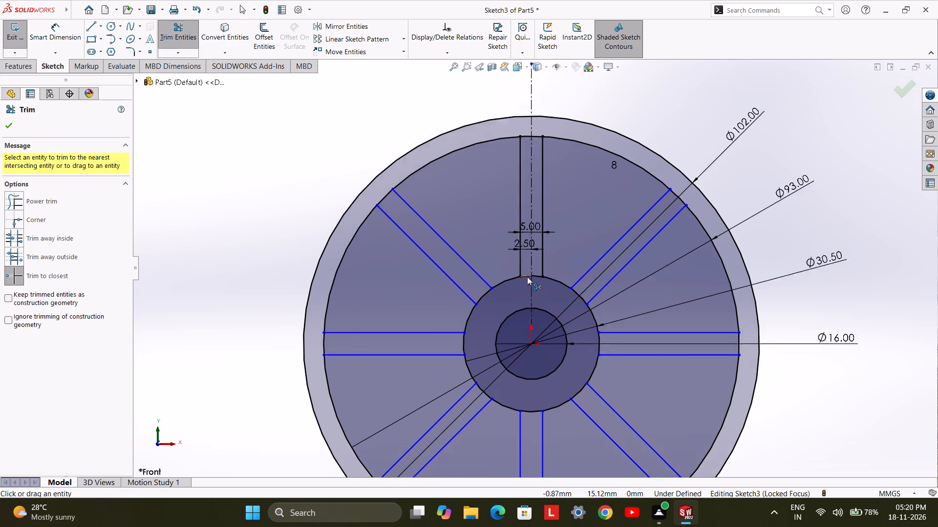
scroll(527, 277, down, 3)
click(527, 274)
click(546, 272)
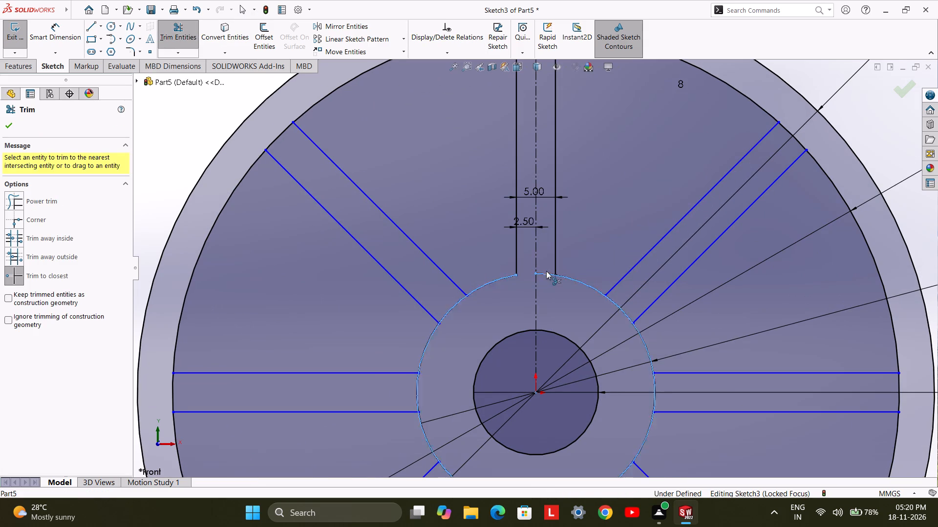
click(616, 303)
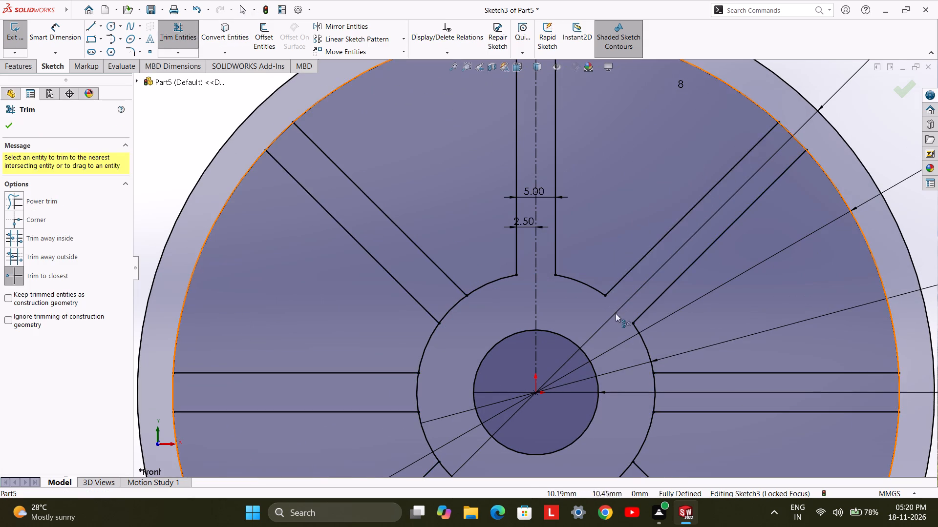
scroll(634, 331, down, 2)
scroll(634, 331, up, 4)
click(591, 330)
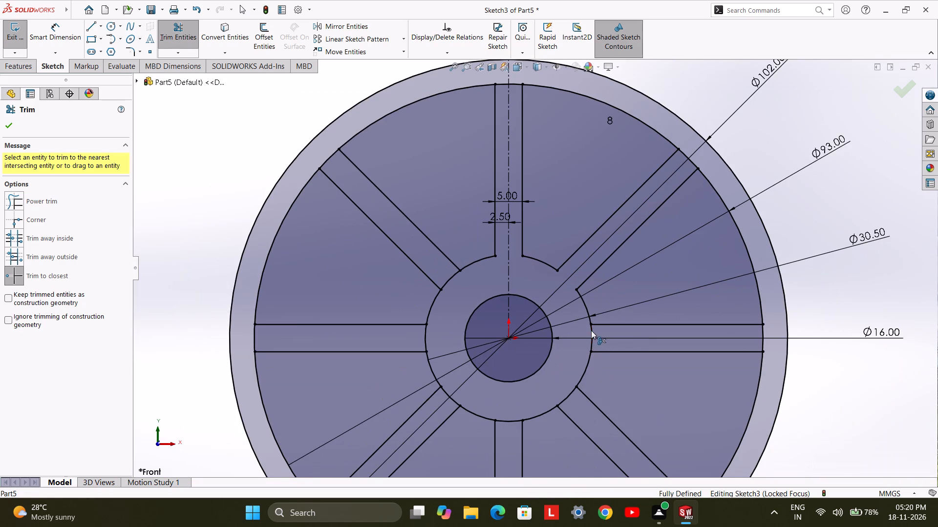
click(571, 396)
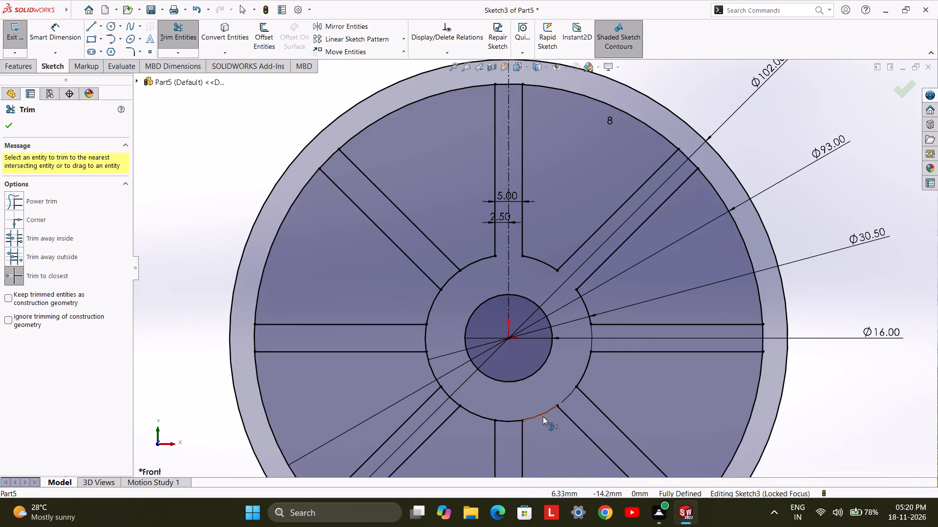
click(513, 423)
click(453, 402)
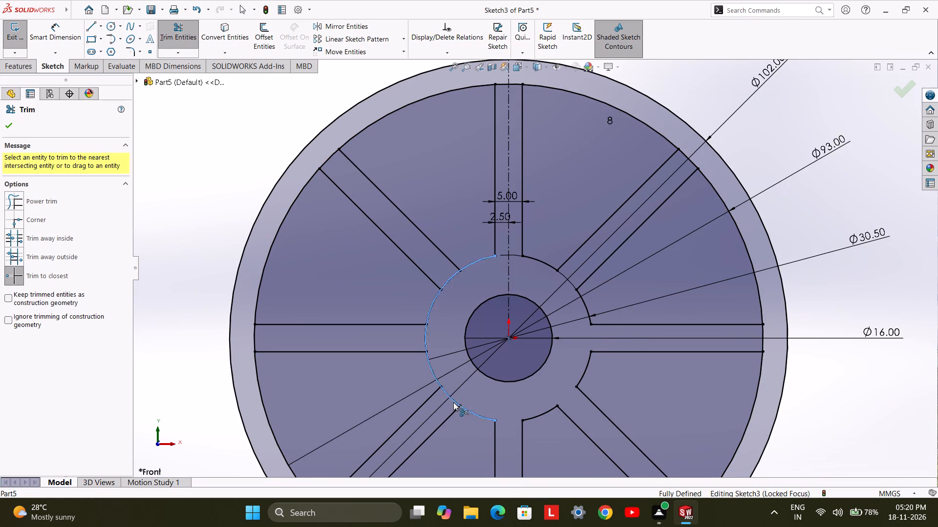
click(425, 336)
click(449, 273)
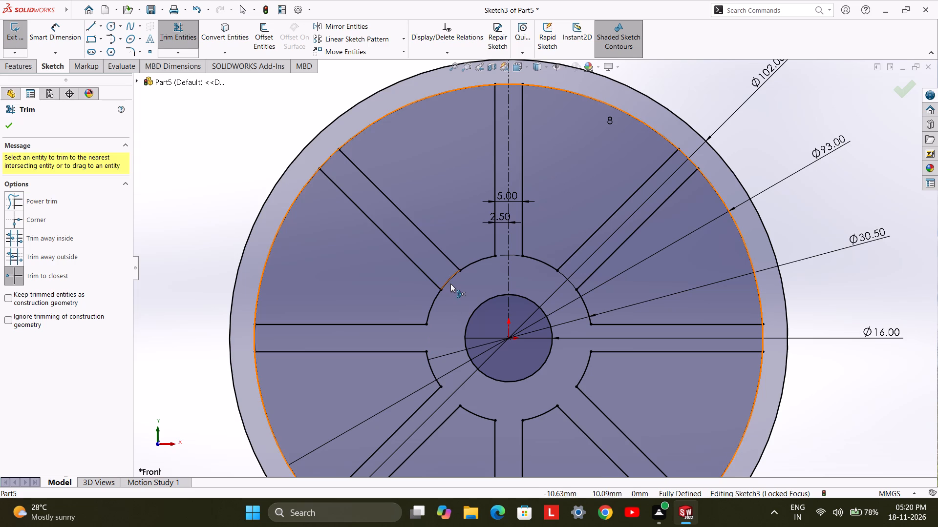
click(450, 284)
click(451, 282)
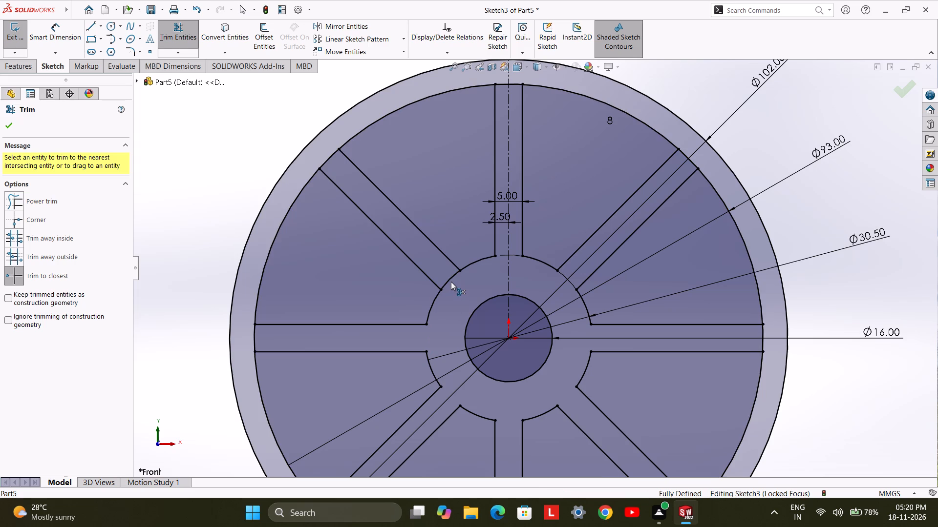
Trim the 93 mm rim circle's arc segments between the two lines of each of the eight spokes.
scroll(535, 254, up, 3)
scroll(535, 254, down, 3)
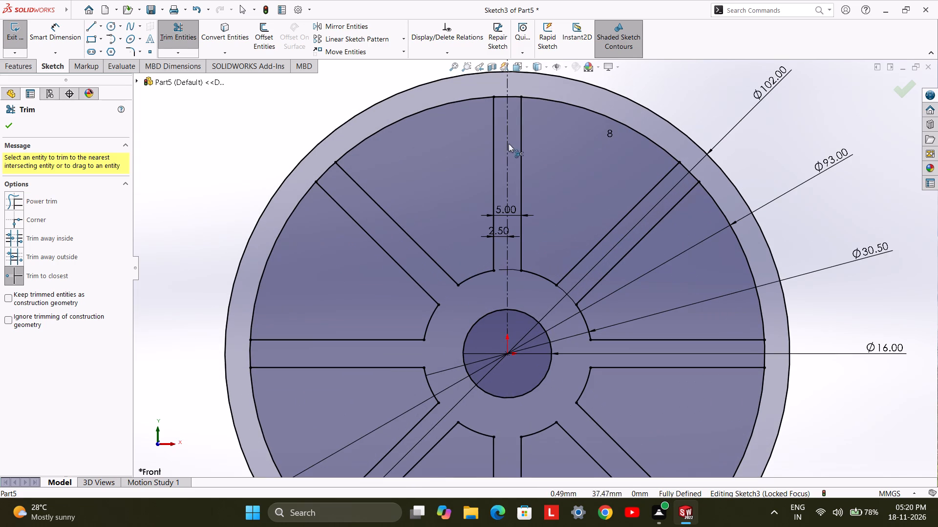
click(510, 97)
click(497, 98)
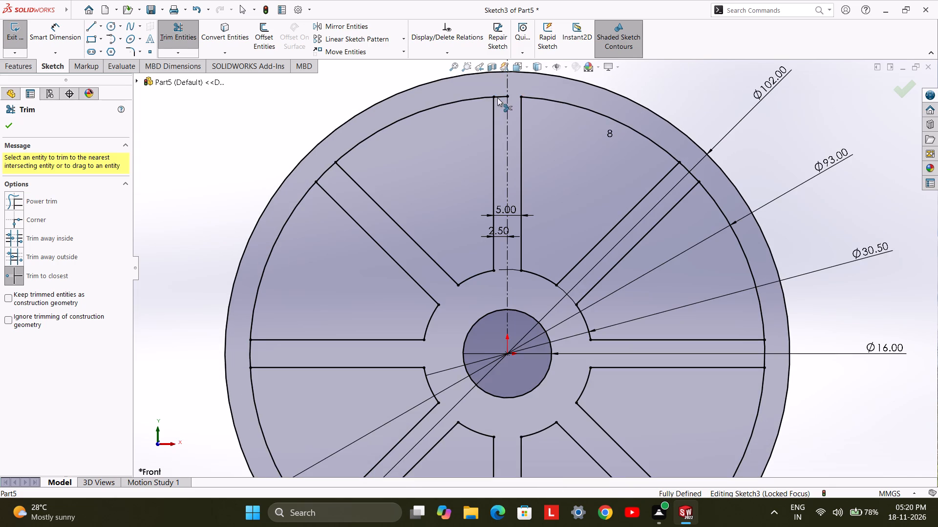
click(684, 167)
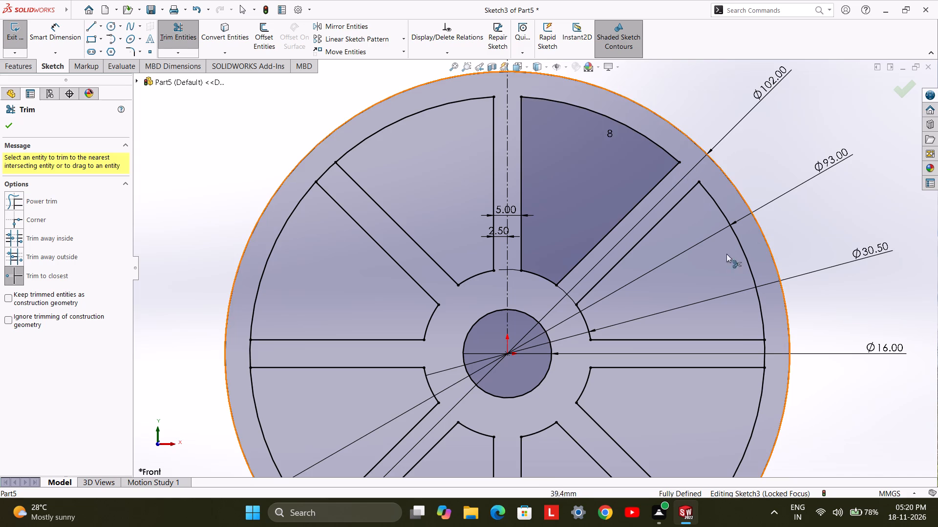
click(763, 359)
scroll(763, 359, down, 2)
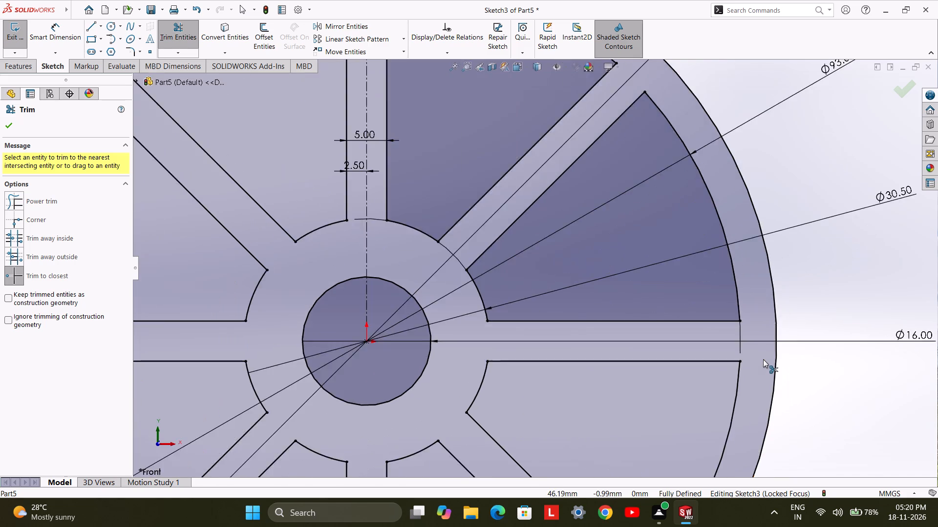
scroll(763, 359, up, 4)
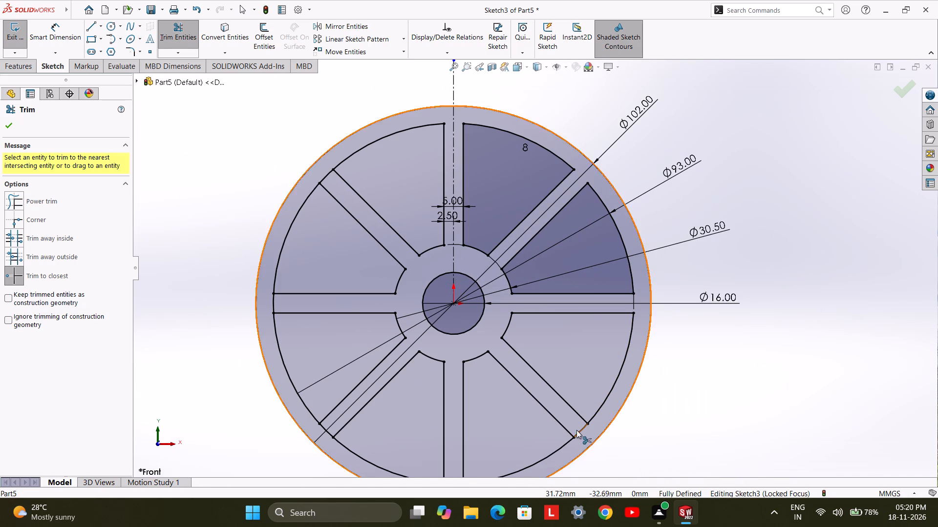
click(576, 428)
click(577, 431)
scroll(576, 431, down, 2)
scroll(529, 423, up, 4)
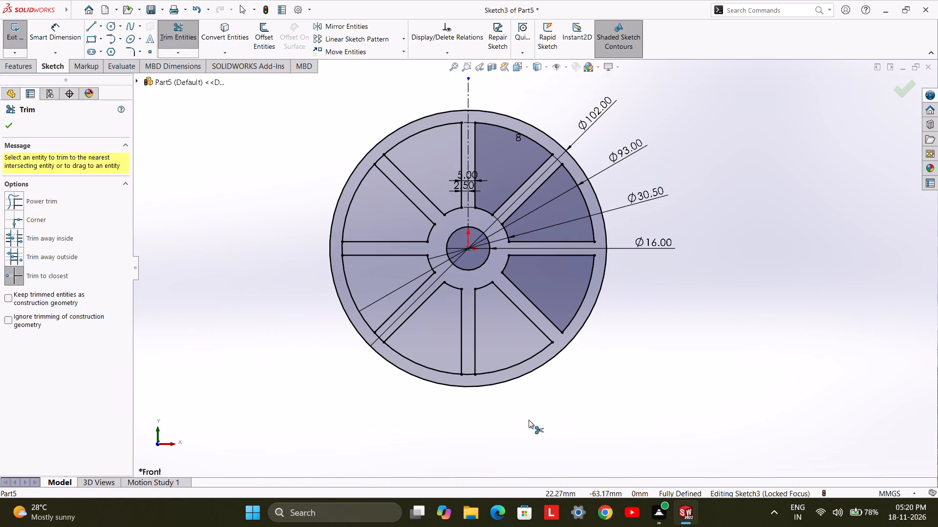
click(467, 373)
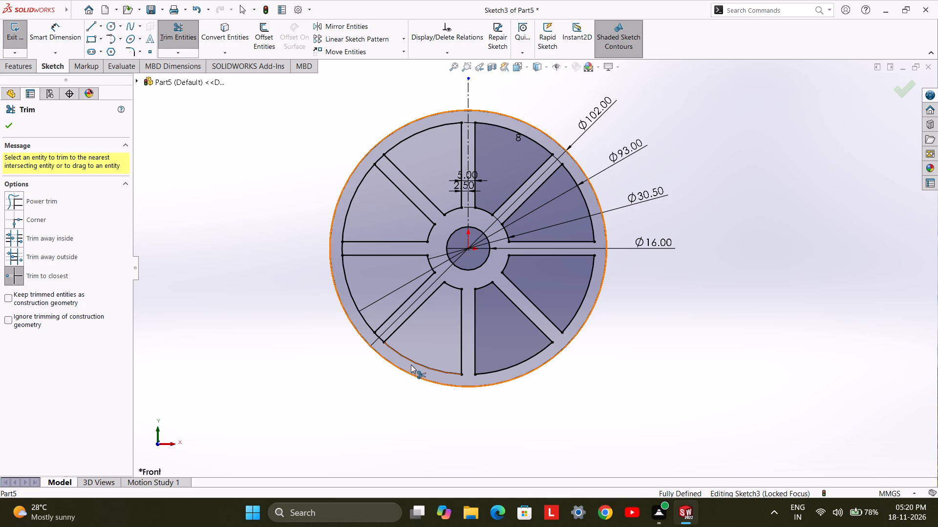
click(379, 338)
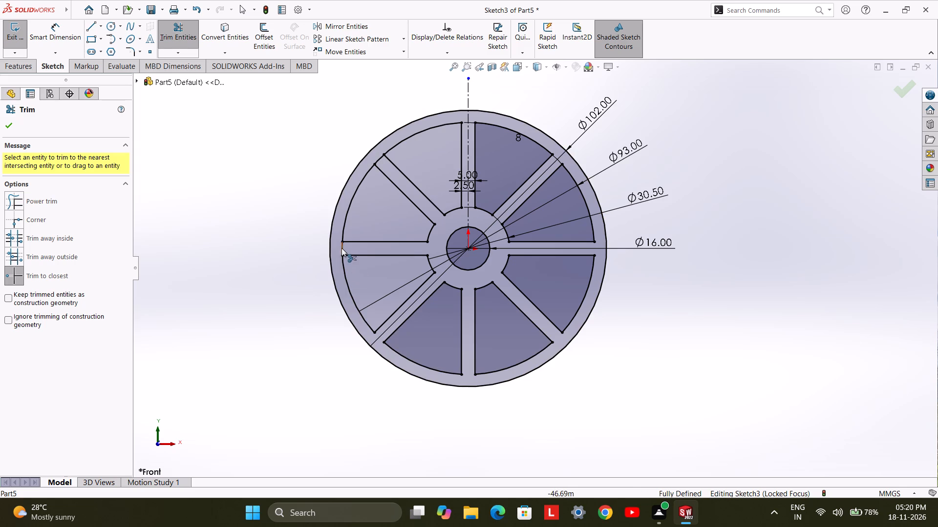
click(341, 248)
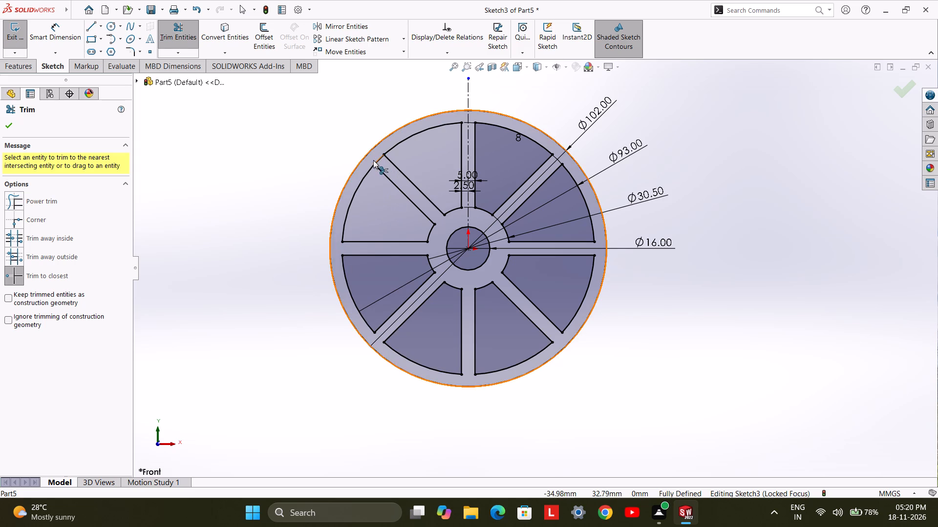
click(378, 162)
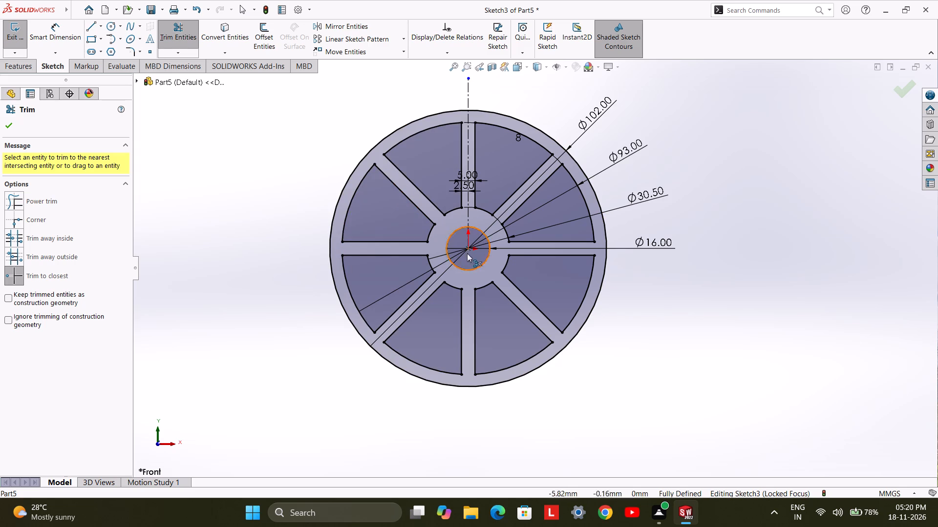
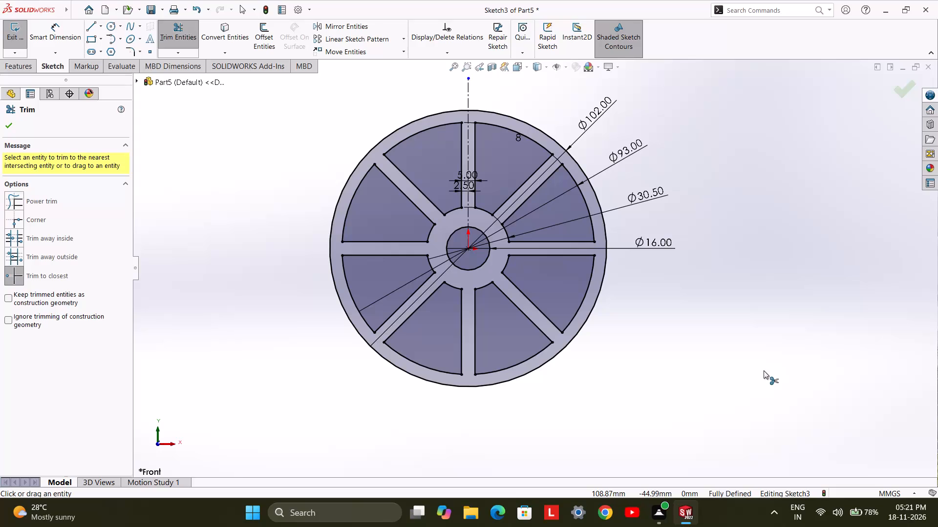
Finish the spoke sketch and extrude the whole wheel profile 18 mm using Mid Plane, without any single-contour selection.
click(10, 122)
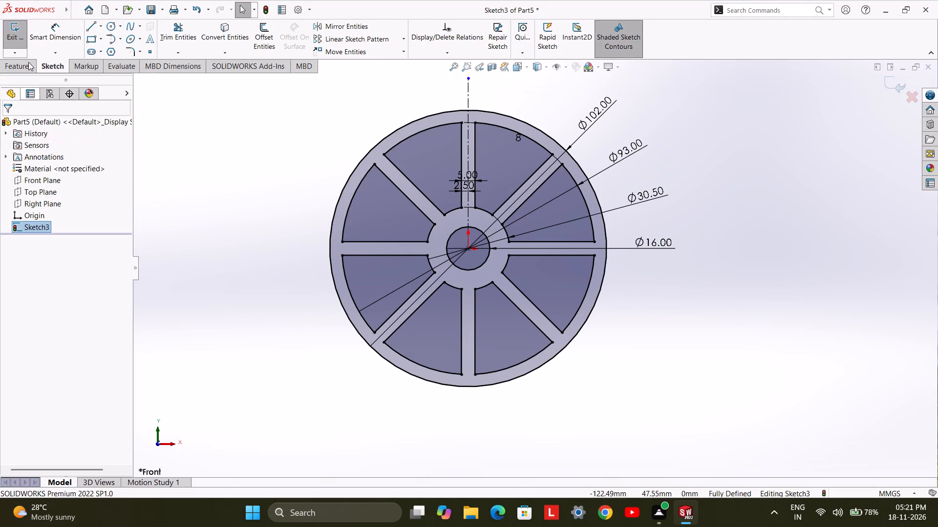
click(25, 37)
click(19, 62)
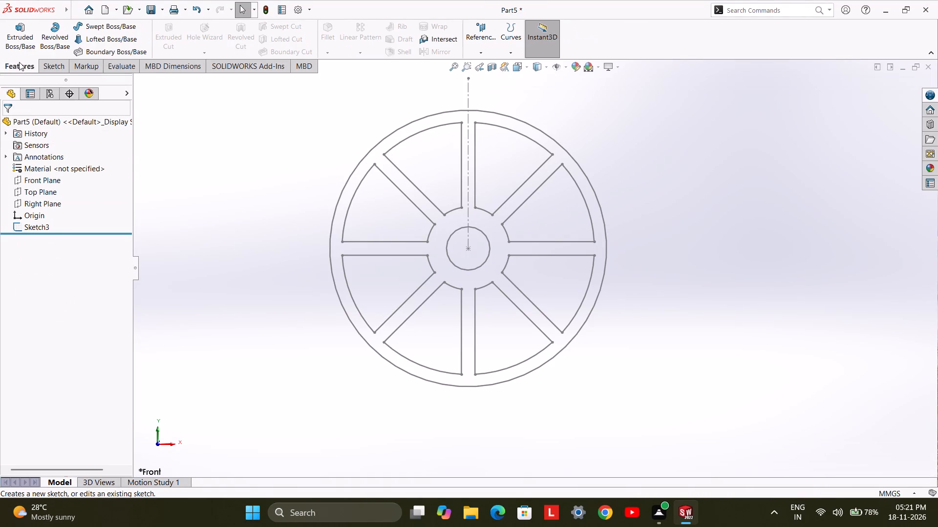
click(21, 44)
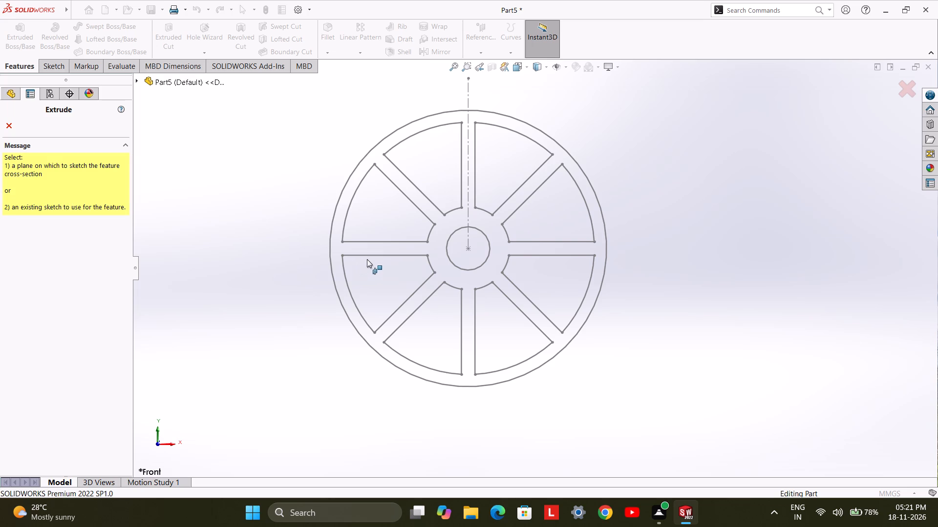
click(367, 257)
click(104, 327)
right_click(104, 327)
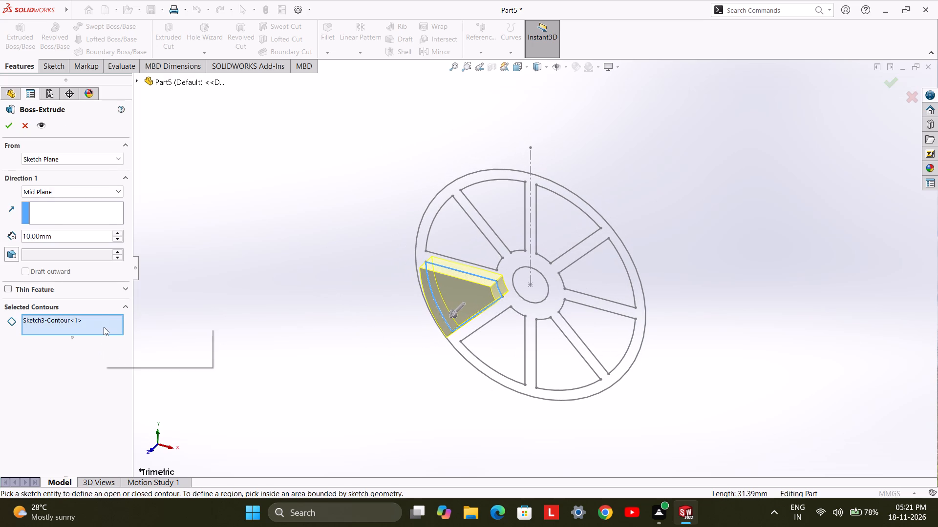
click(116, 332)
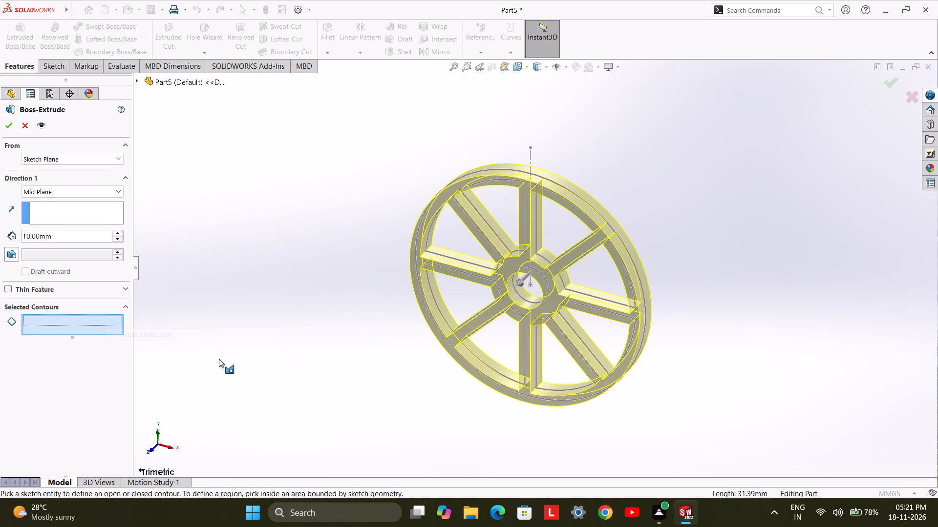
double_click(92, 240)
text(18)
key(Return)
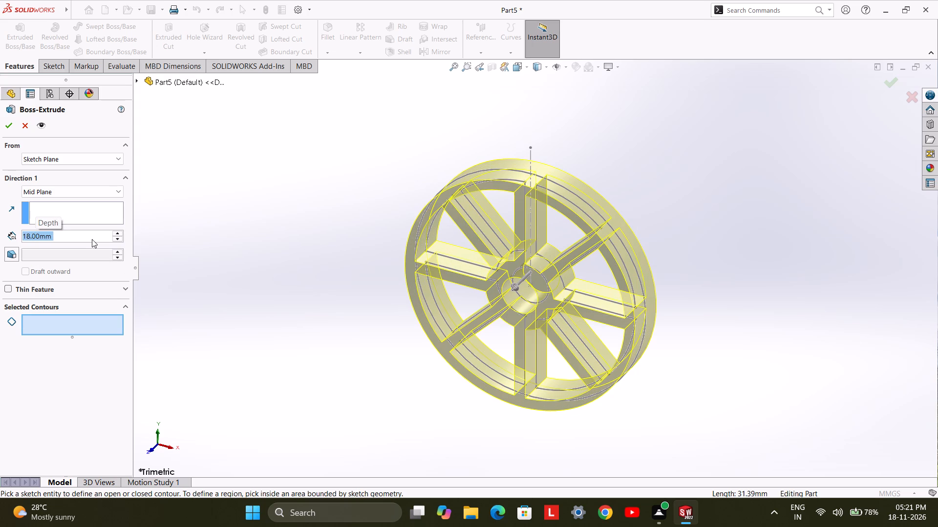
click(15, 123)
click(249, 251)
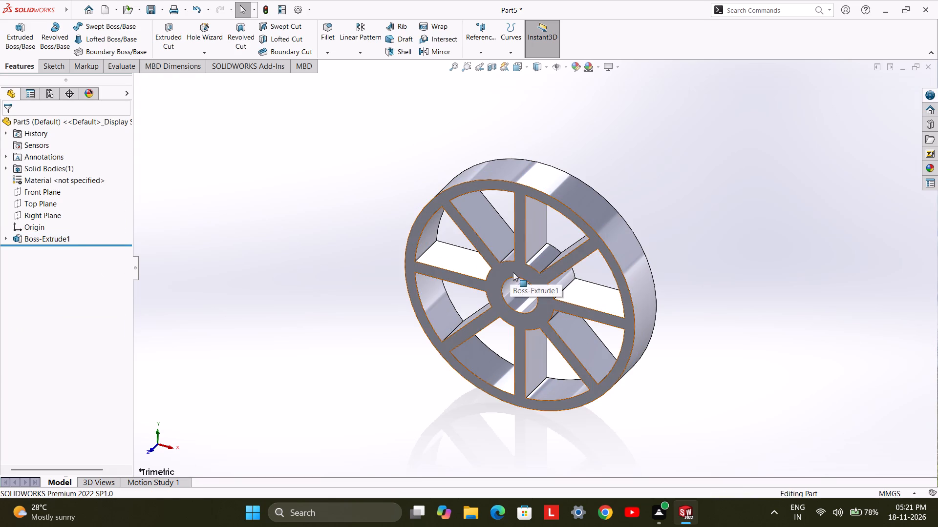
Start a sketch on the wheel's front face with a circle centred on the origin and dimension its diameter at 108 mm.
click(513, 272)
click(561, 246)
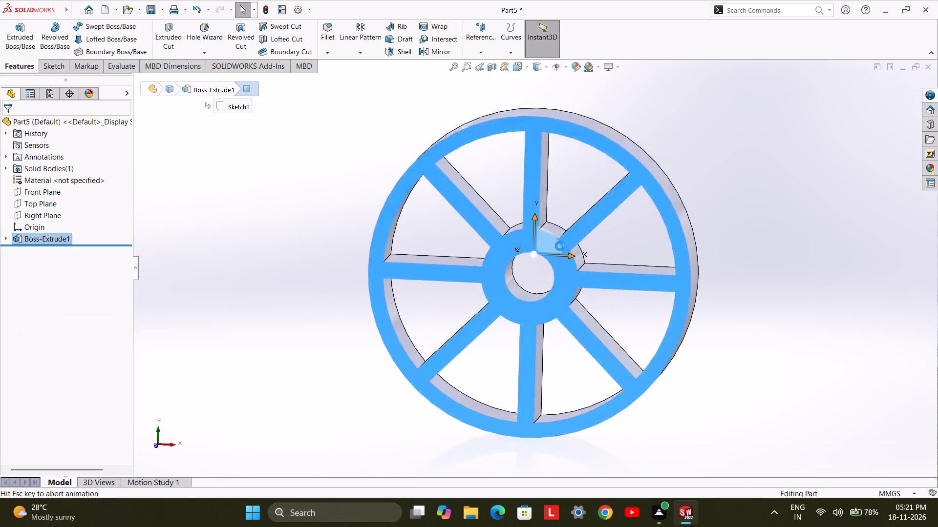
scroll(563, 218, up, 1)
scroll(561, 192, down, 1)
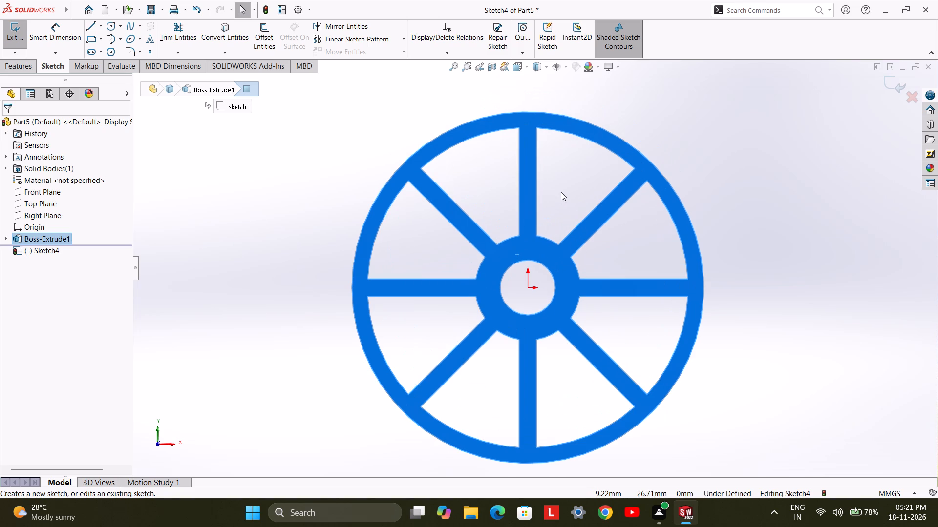
click(109, 22)
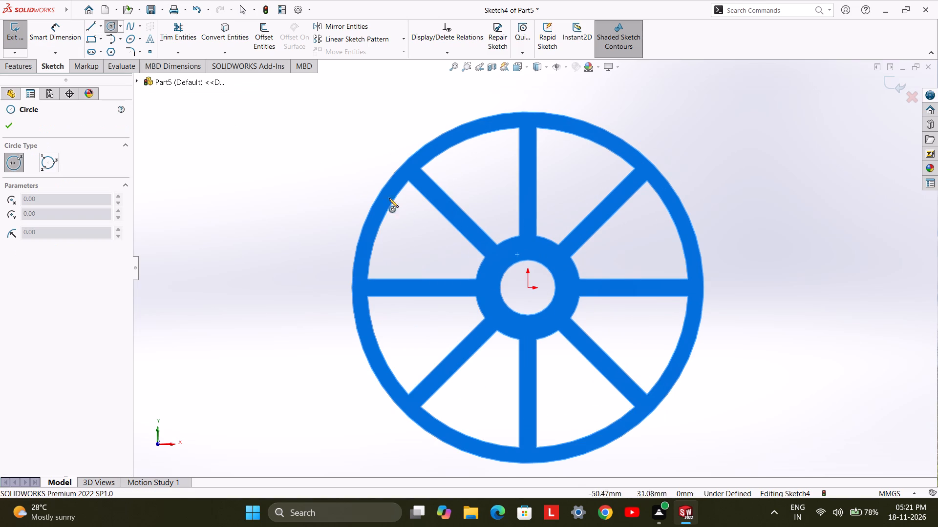
click(526, 287)
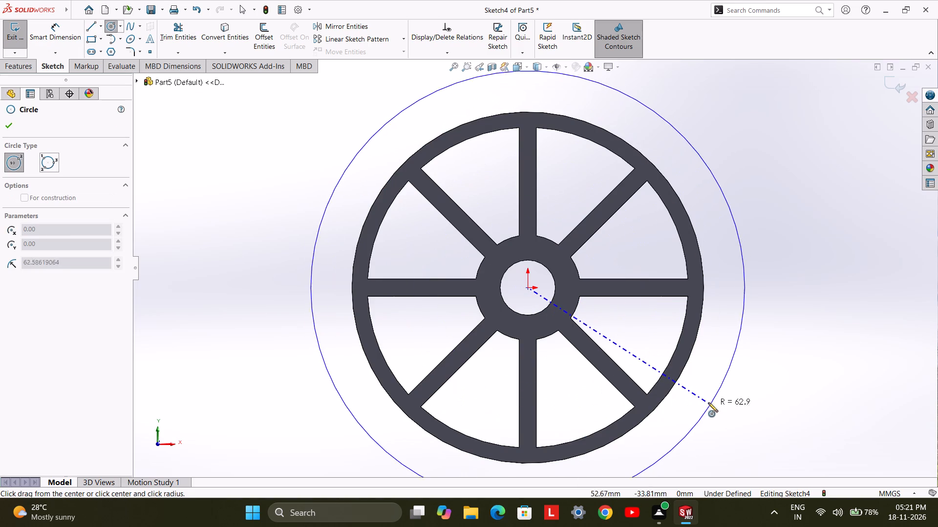
click(707, 402)
click(59, 22)
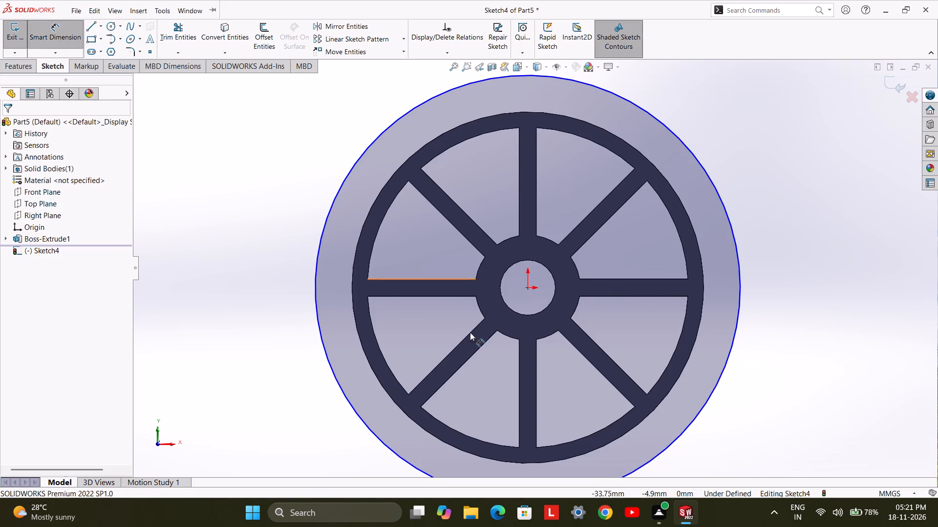
click(707, 405)
click(734, 417)
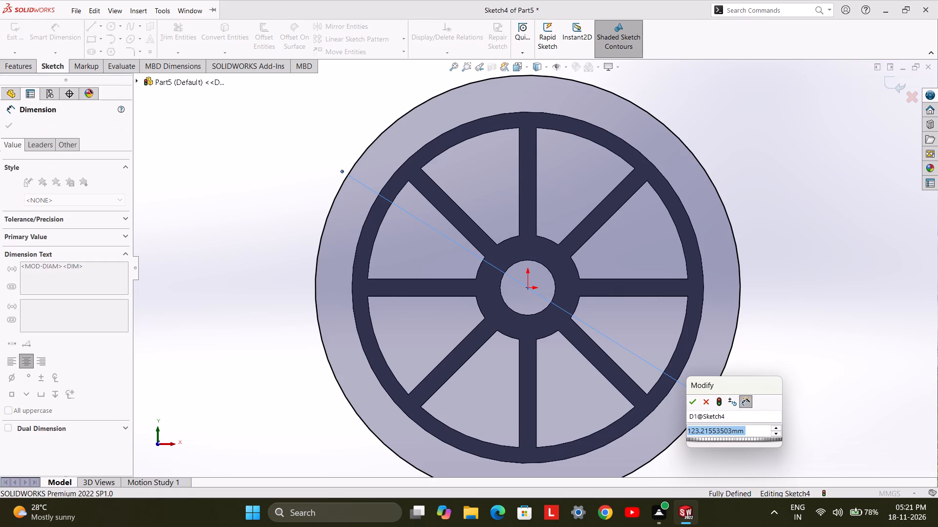
text(108)
key(Return)
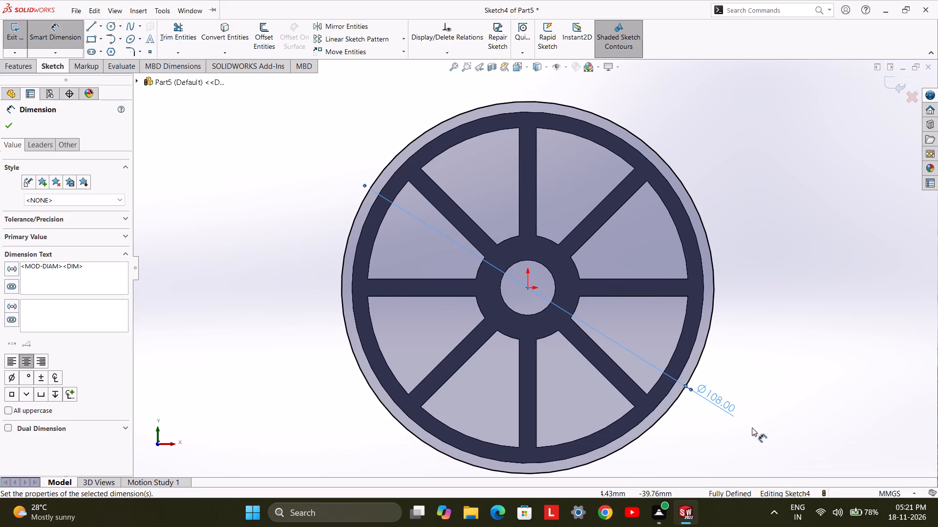
Draw a vertical centerline from the top of the 108 mm circle down into the upper spoke.
scroll(491, 101, down, 2)
scroll(555, 126, down, 5)
scroll(535, 163, down, 2)
scroll(535, 163, up, 1)
scroll(535, 163, down, 2)
scroll(535, 163, up, 3)
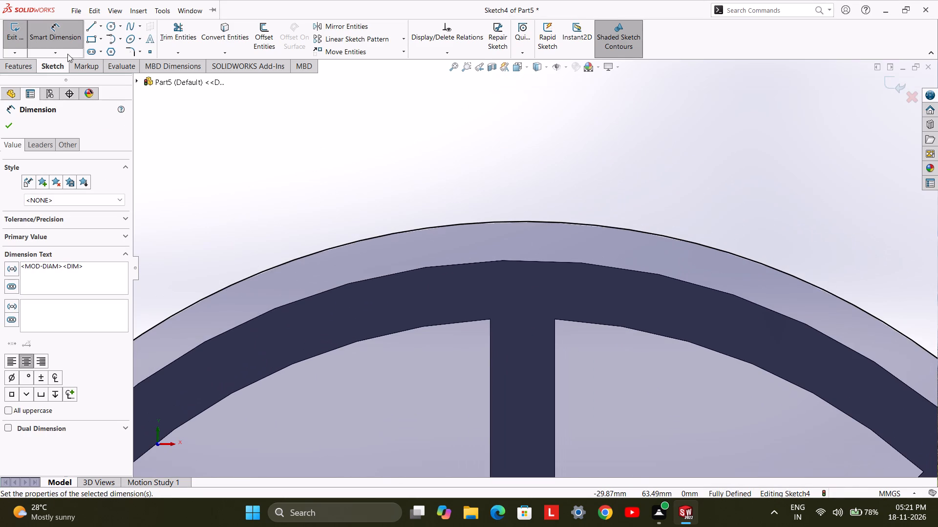
click(99, 28)
click(99, 52)
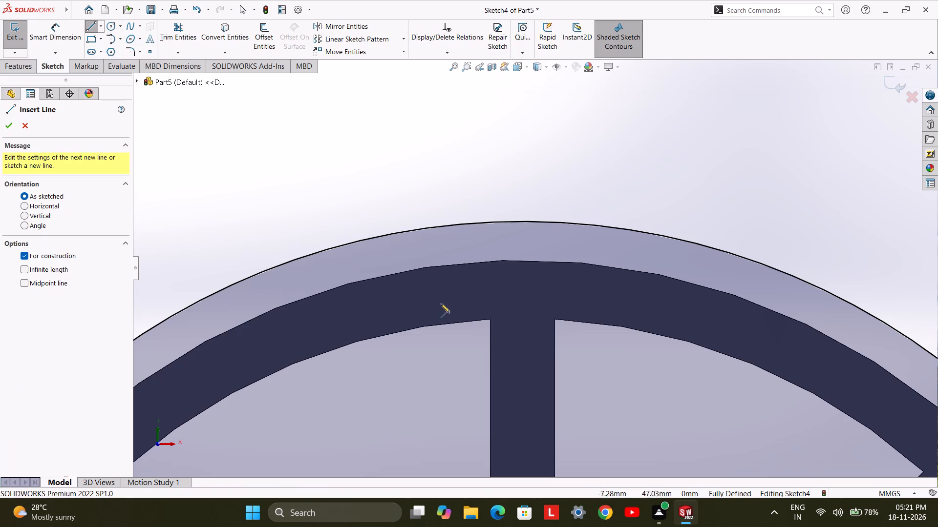
click(524, 219)
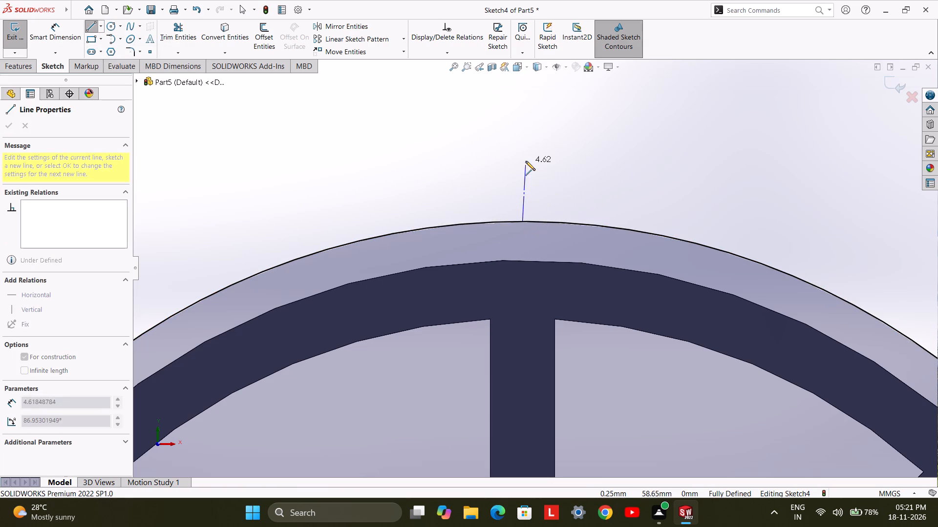
scroll(525, 365, down, 2)
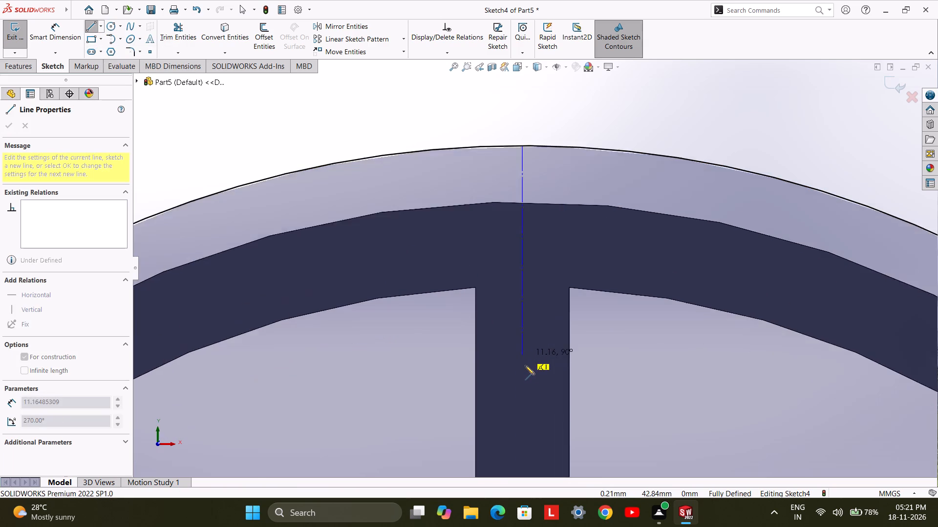
scroll(525, 365, up, 3)
click(527, 303)
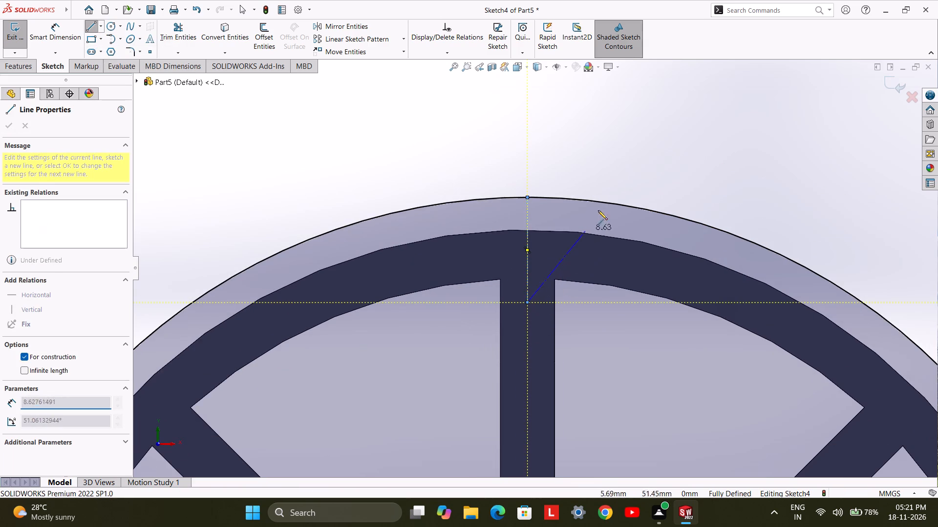
double_click(628, 155)
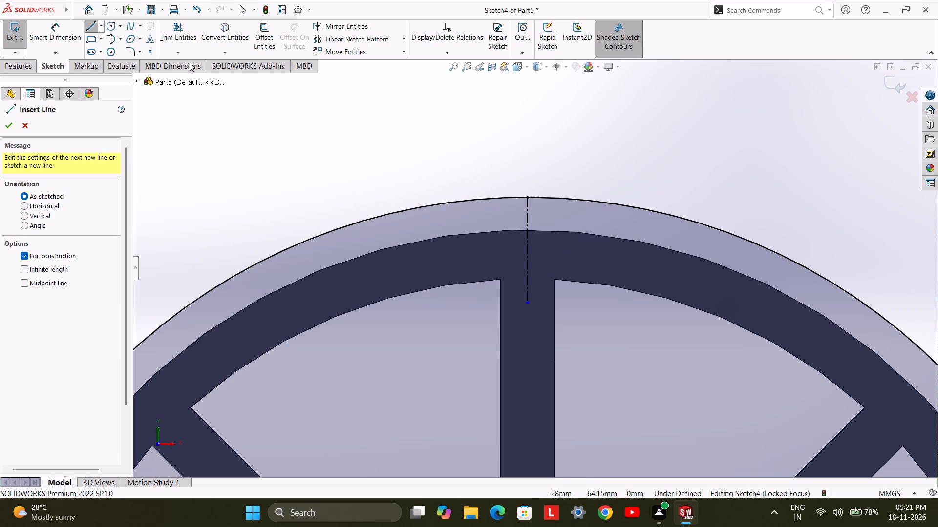
Draw two lines about 1.7 mm long from the centerline's top endpoint to the 108 mm circle, one on each side.
click(93, 29)
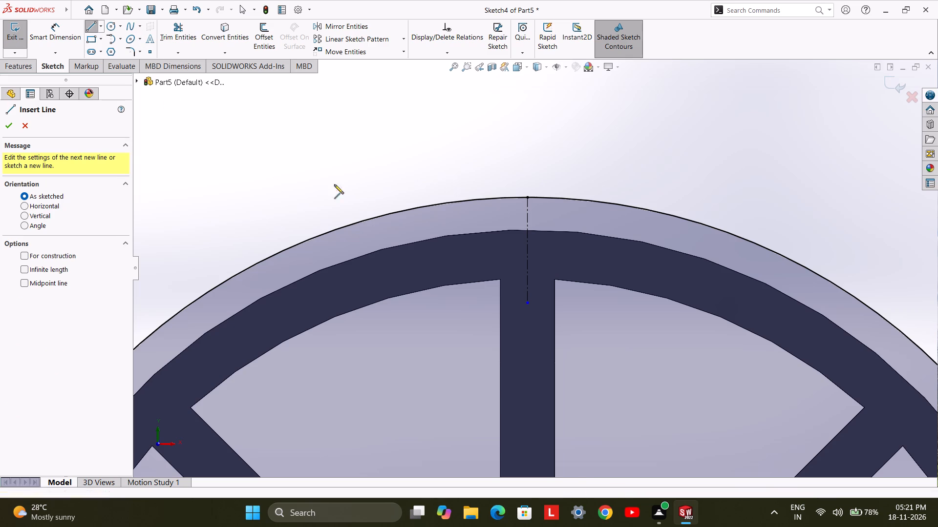
click(101, 25)
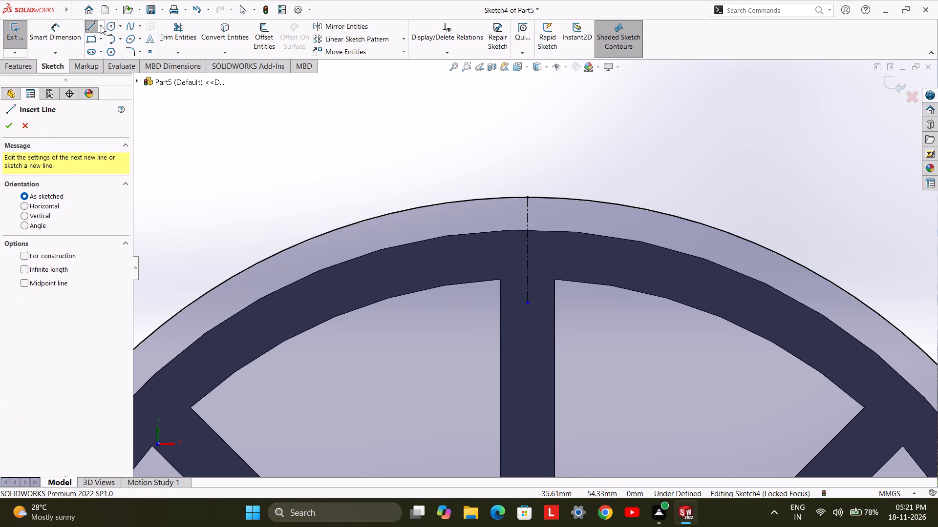
click(108, 43)
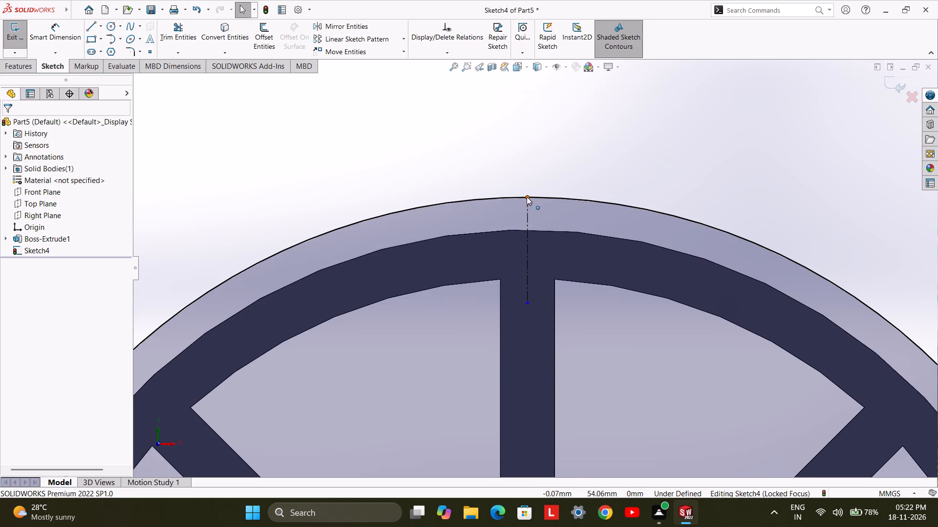
click(527, 197)
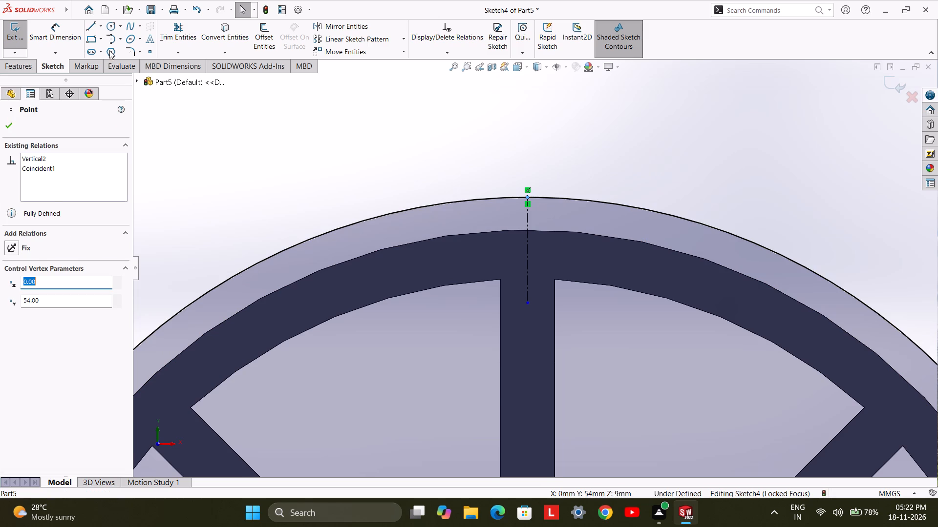
click(92, 29)
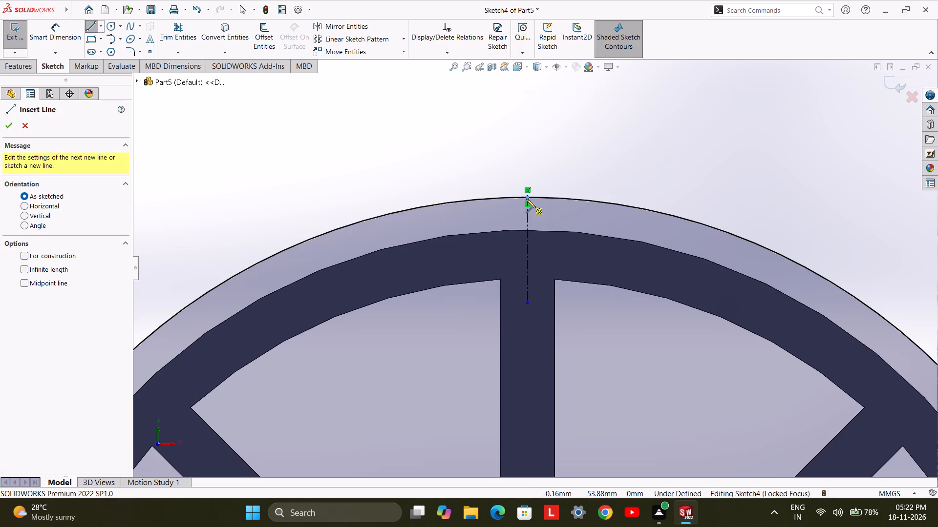
click(527, 198)
click(546, 197)
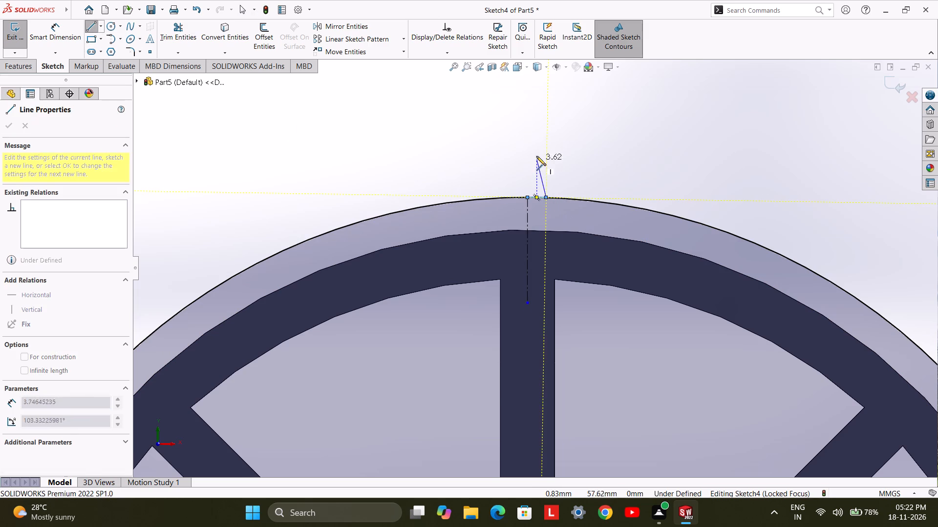
double_click(536, 155)
click(528, 199)
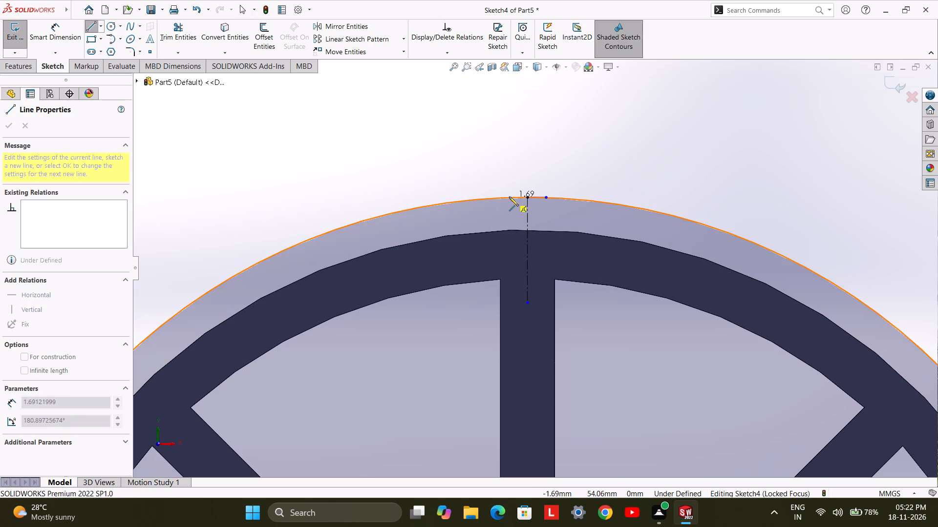
click(509, 197)
double_click(503, 184)
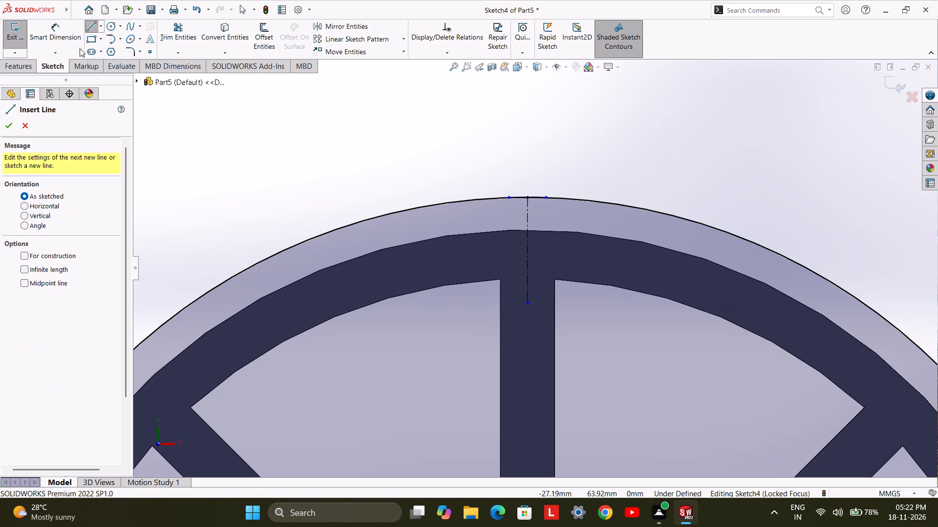
Dimension the short lines on both sides of the centerline at 2 mm each.
click(68, 39)
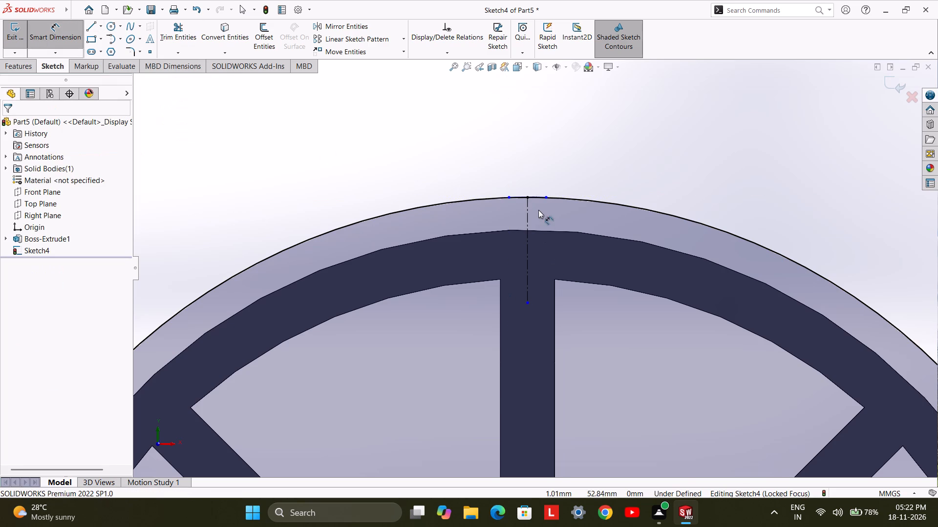
click(537, 198)
click(537, 185)
key(2)
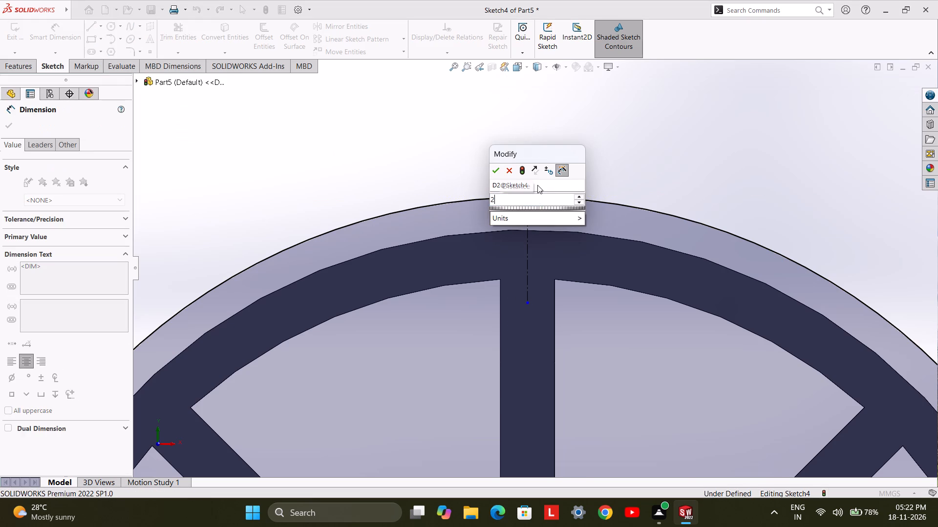
key(Return)
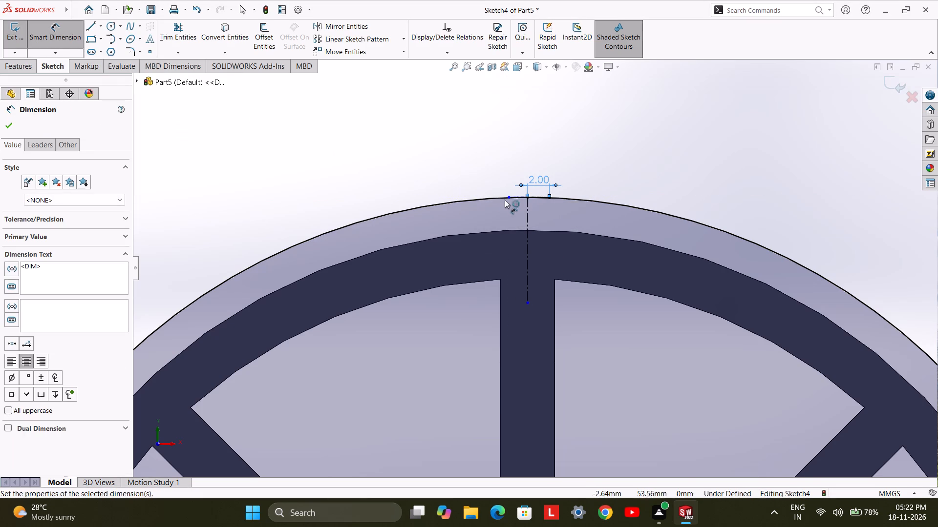
click(513, 197)
click(513, 188)
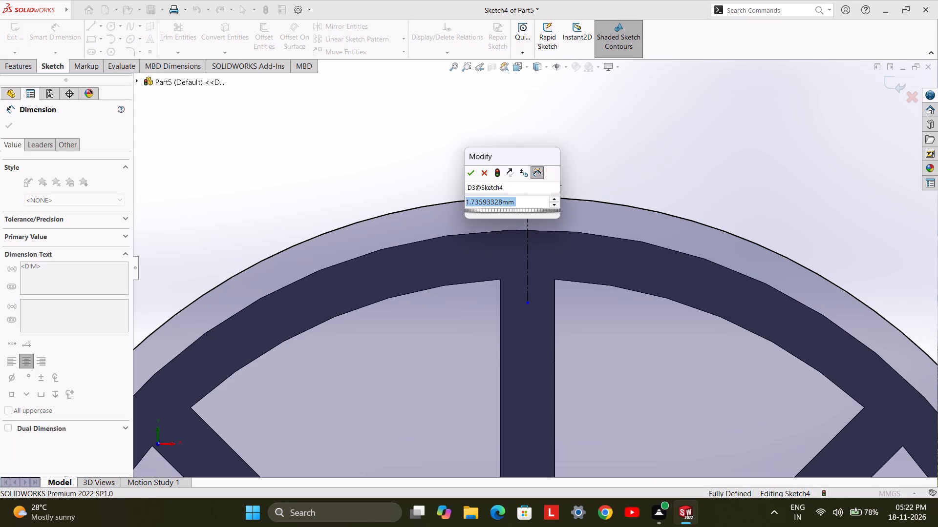
key(2)
key(Return)
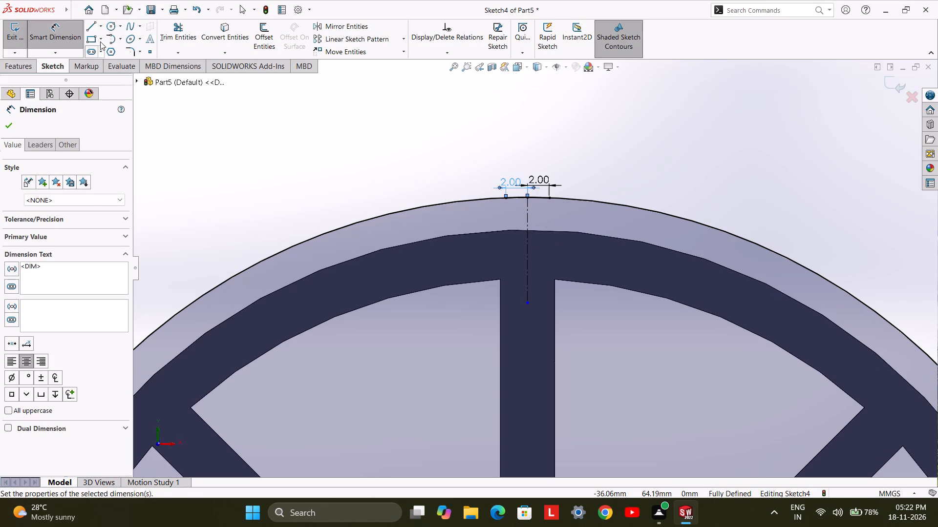
Draw a slanted line about 3.3 mm long from the left 2 mm line's outer endpoint down to the rim's edge.
click(92, 30)
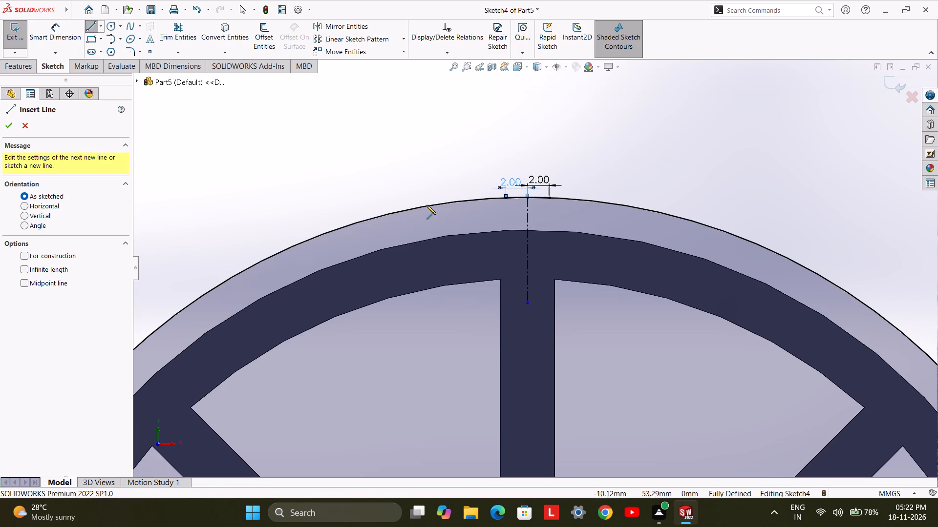
click(508, 197)
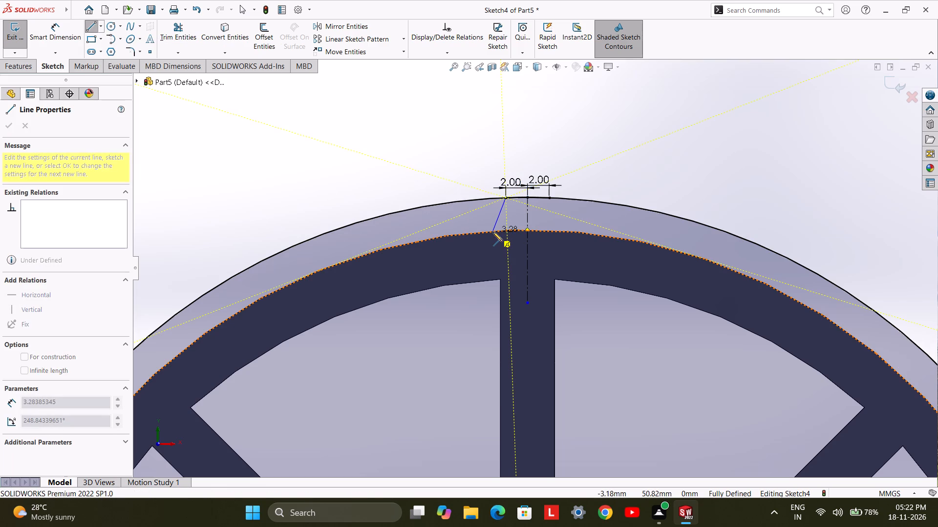
click(493, 232)
double_click(436, 167)
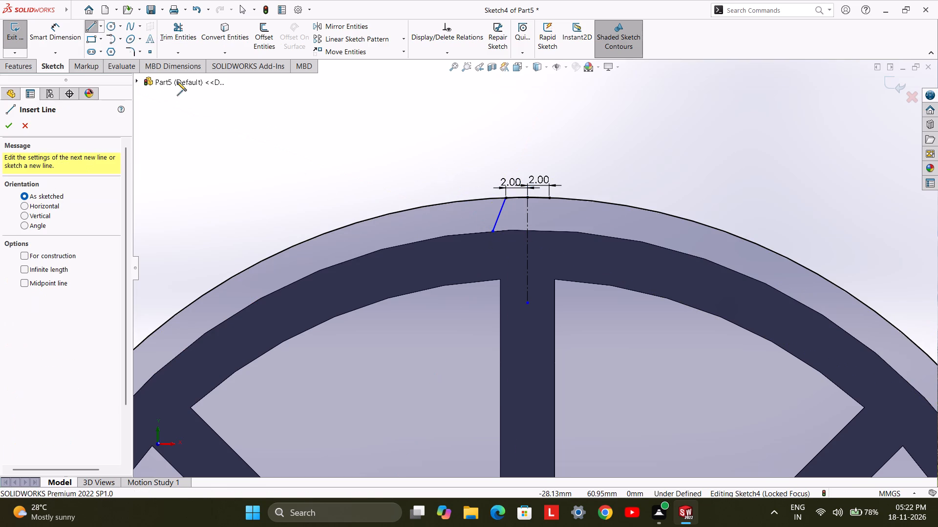
Dimension the angle between the slanted tooth flank and the vertical centerline at 20°.
click(58, 31)
click(497, 217)
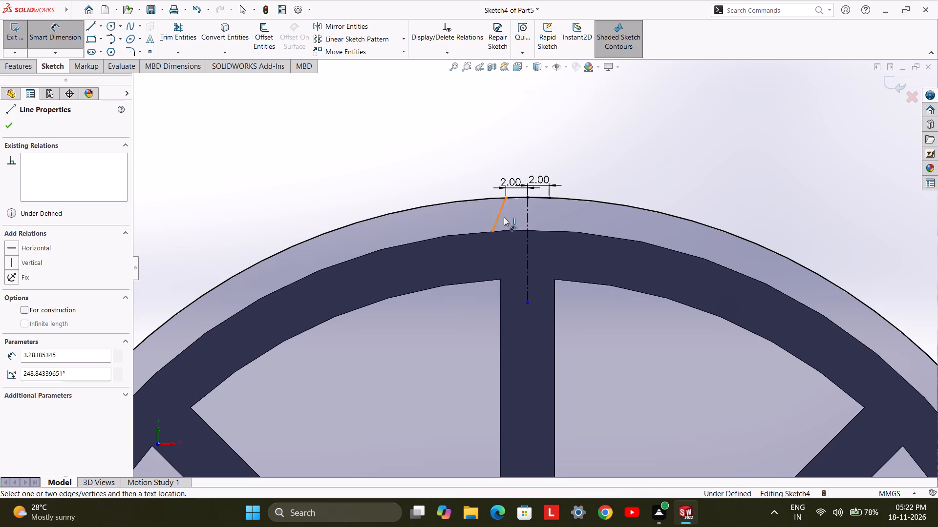
click(526, 219)
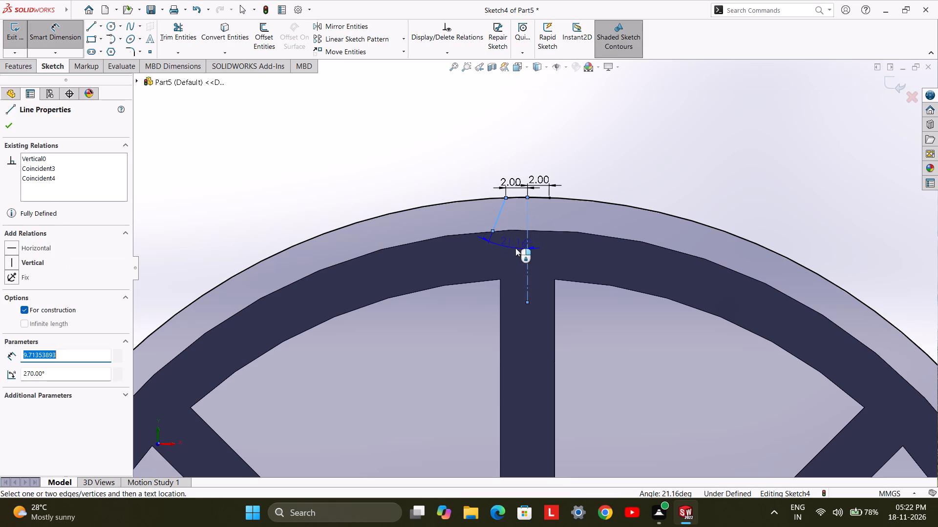
click(515, 248)
text(20)
key(Return)
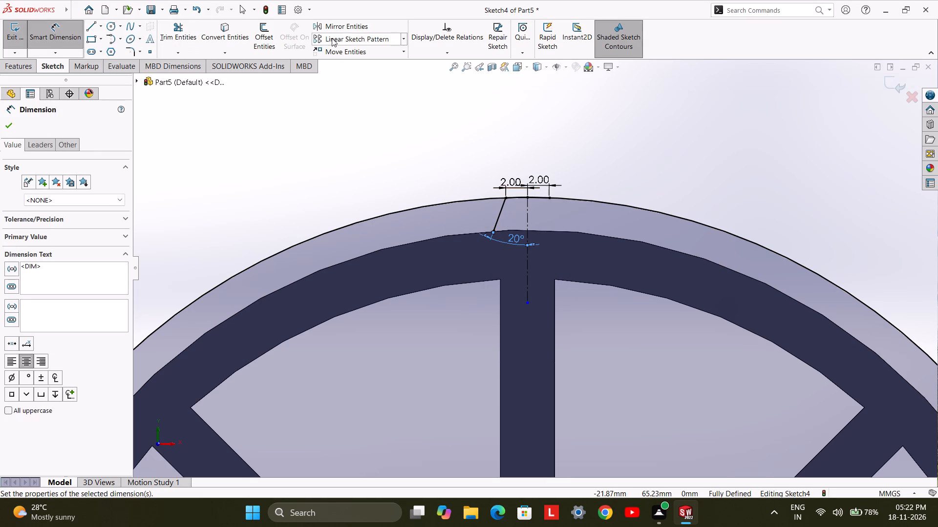
Mirror the slanted flank line about the vertical centerline, keeping the original.
click(351, 26)
click(500, 208)
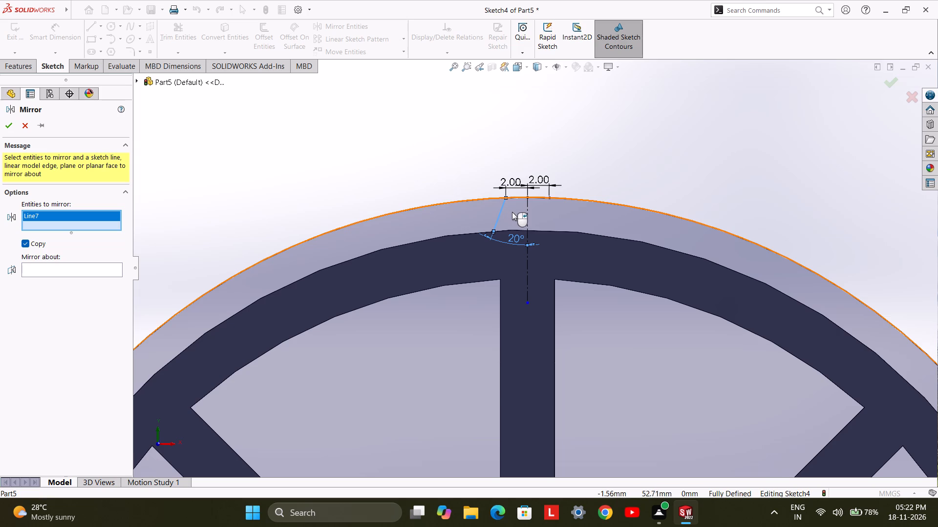
click(37, 272)
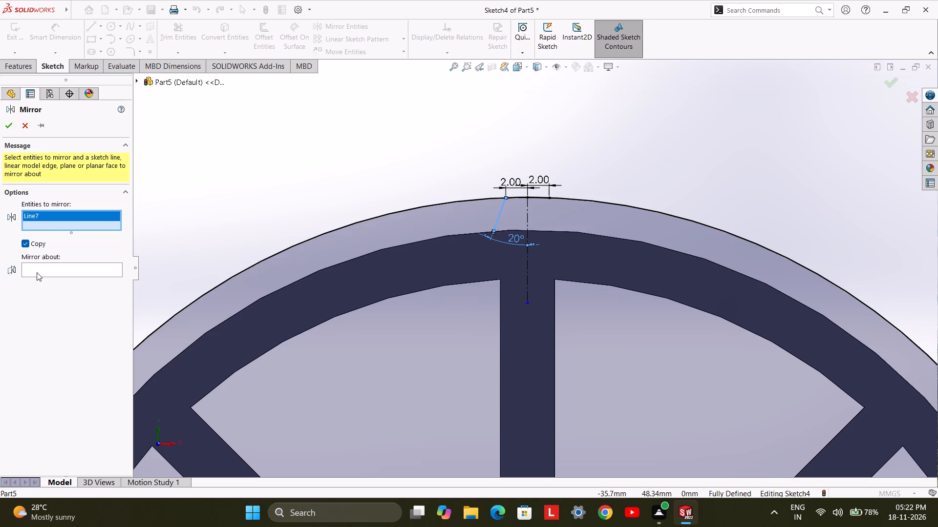
click(527, 218)
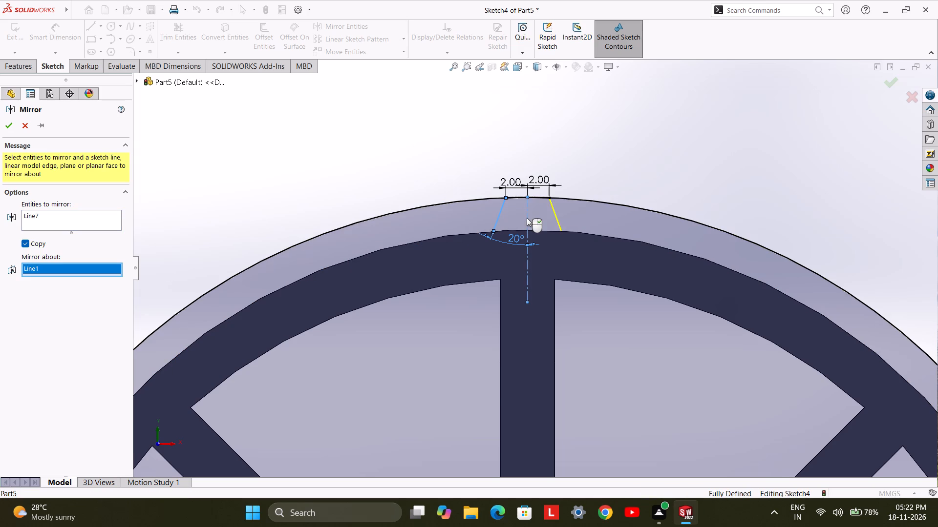
click(14, 124)
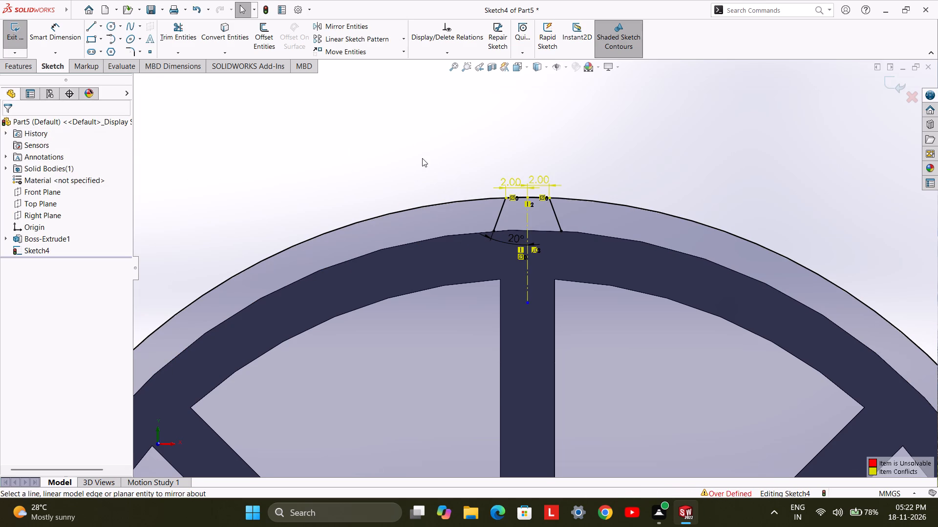
Delete the two short lines at the tooth's top on both sides of the centerline.
scroll(514, 193, down, 7)
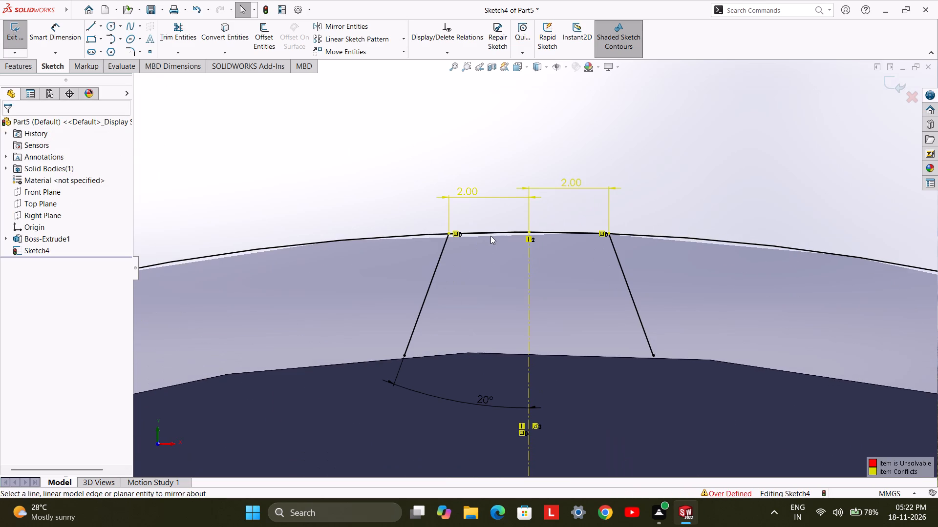
click(492, 230)
right_click(492, 230)
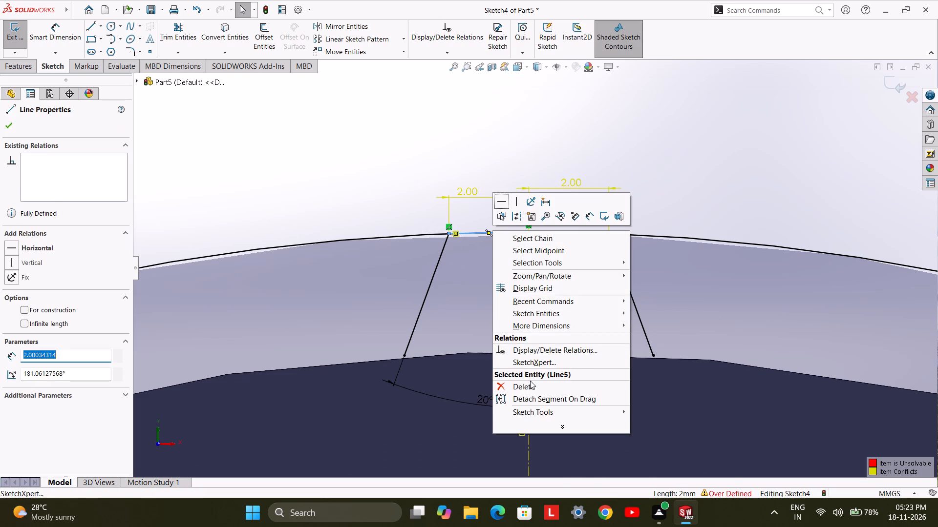
click(531, 388)
click(572, 234)
right_click(572, 234)
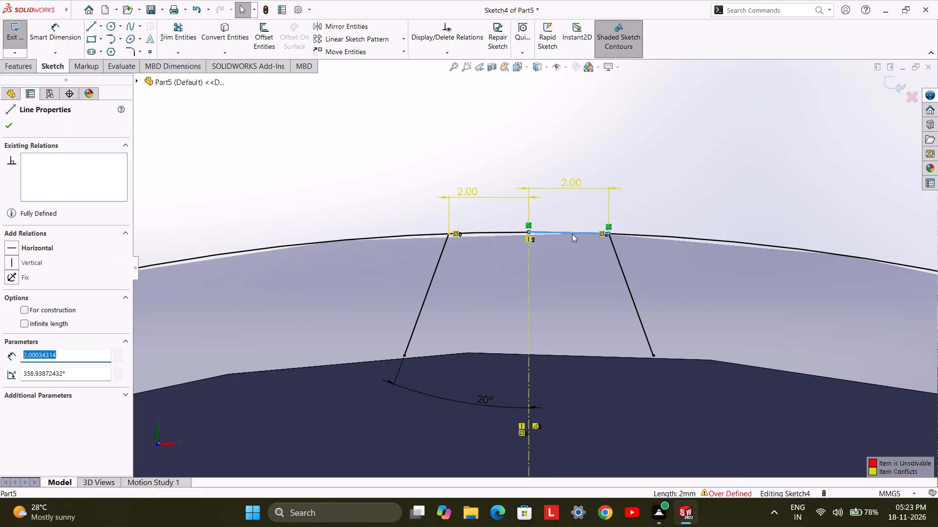
click(613, 386)
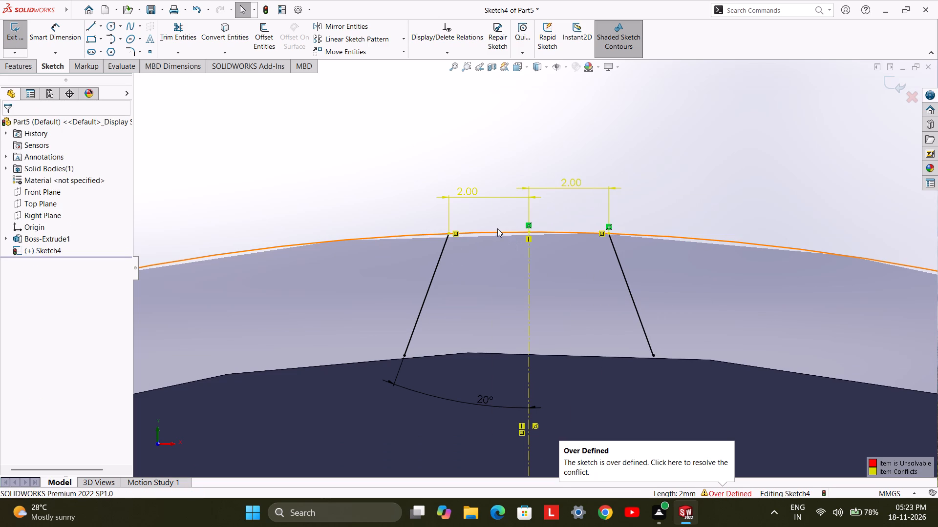
Delete both 2 mm dimensions above the tooth.
click(478, 198)
right_click(478, 198)
click(518, 327)
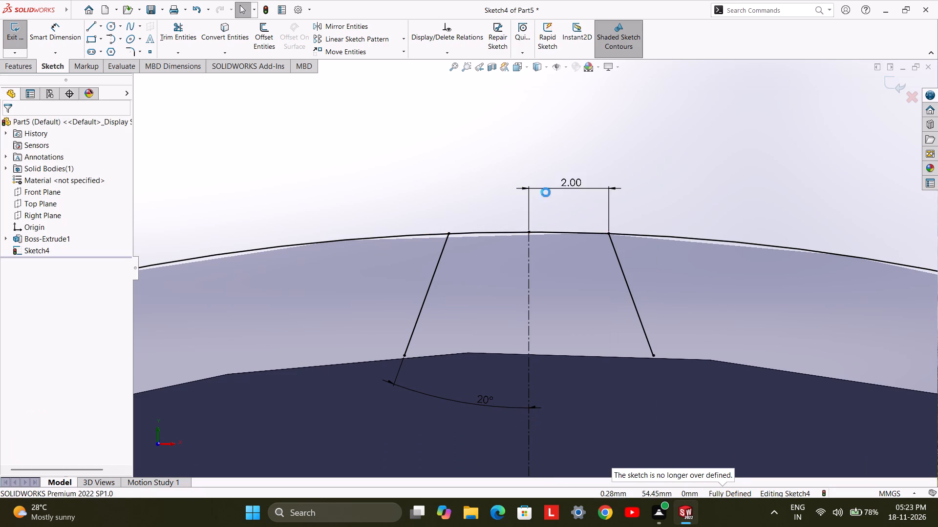
click(561, 187)
right_click(561, 187)
click(597, 316)
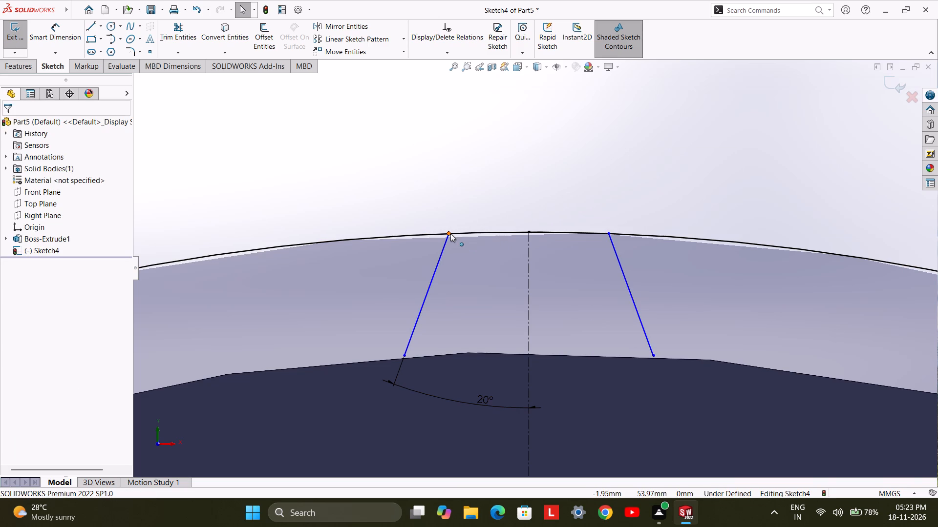
Trim away the 108 mm circle outside the two flanks, keeping only the arc at the tooth's tip.
scroll(457, 237, down, 2)
scroll(457, 237, up, 4)
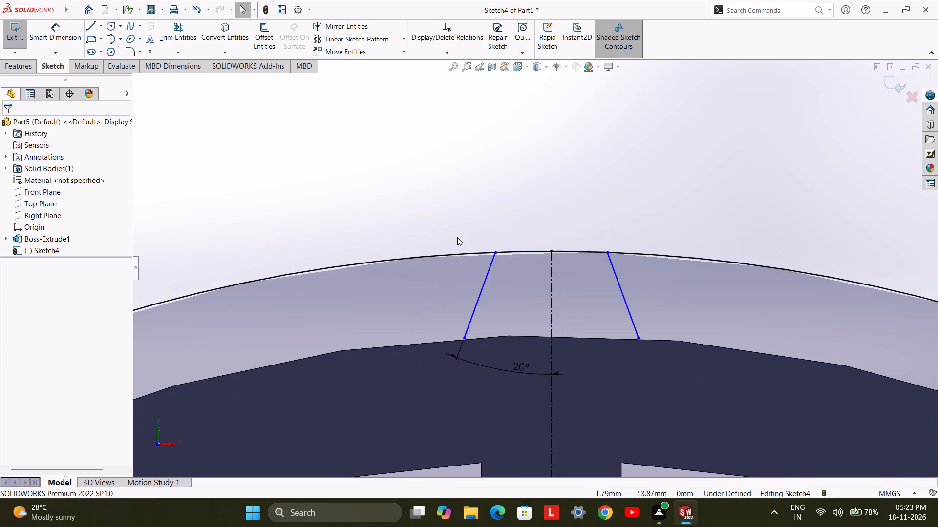
scroll(457, 237, up, 3)
click(187, 40)
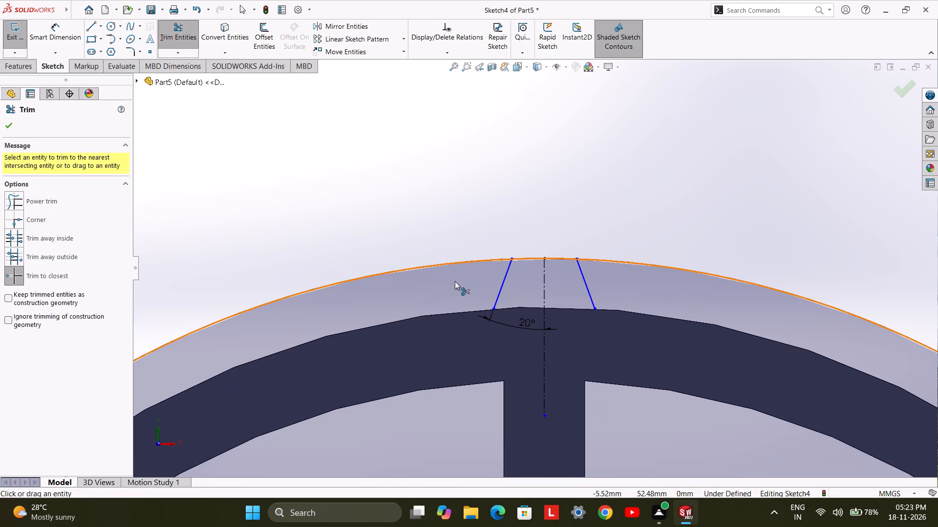
click(457, 264)
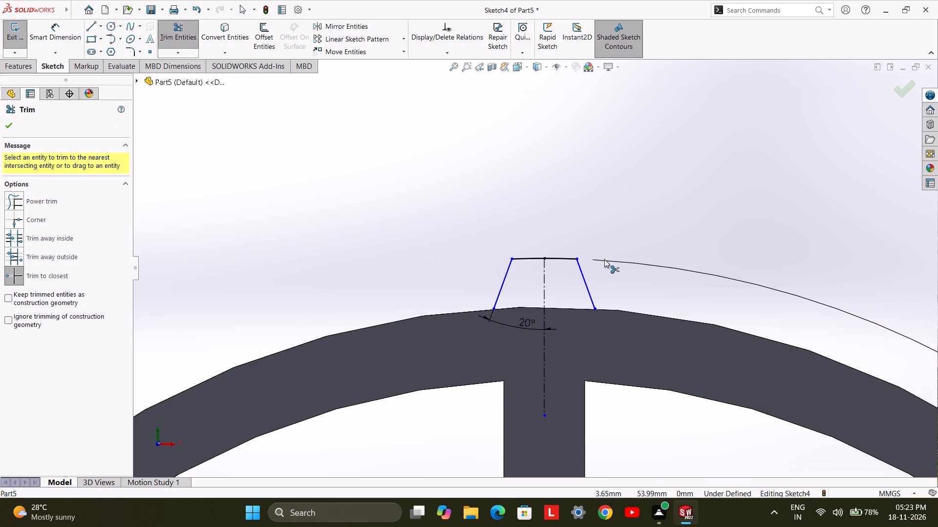
scroll(625, 265, down, 2)
scroll(641, 271, up, 8)
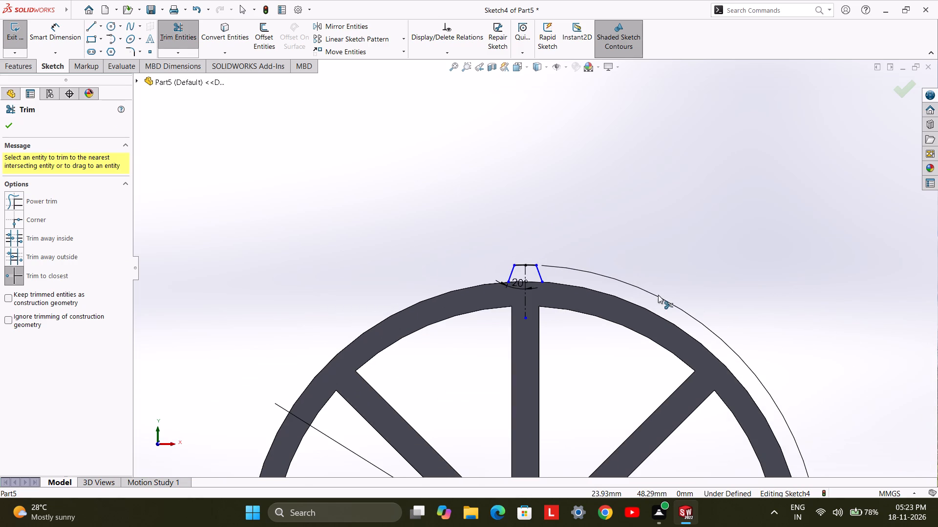
click(658, 294)
click(657, 296)
scroll(657, 290, down, 4)
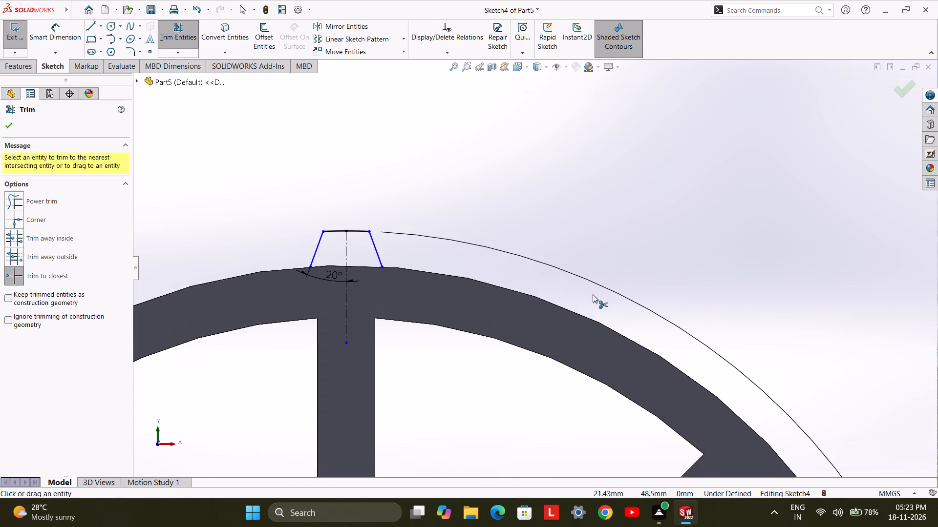
scroll(590, 293, up, 2)
scroll(498, 292, up, 2)
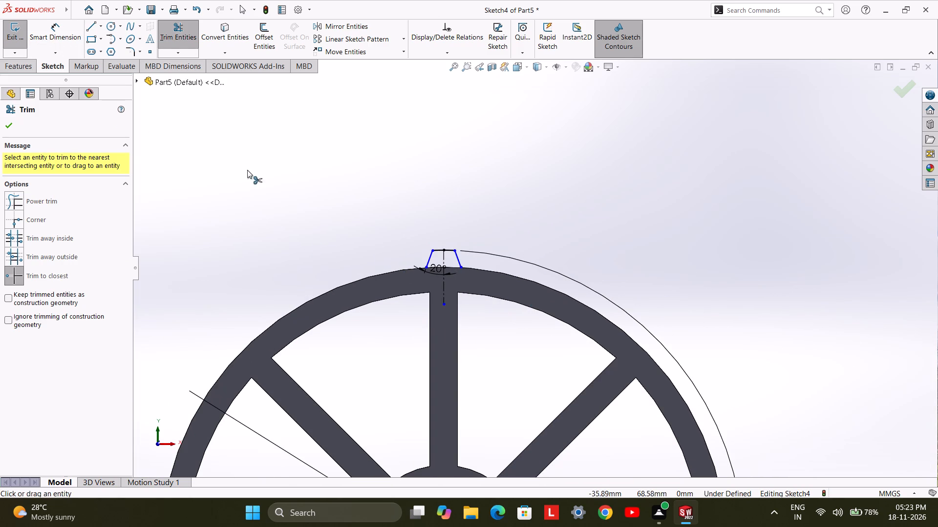
click(254, 172)
scroll(455, 255, down, 4)
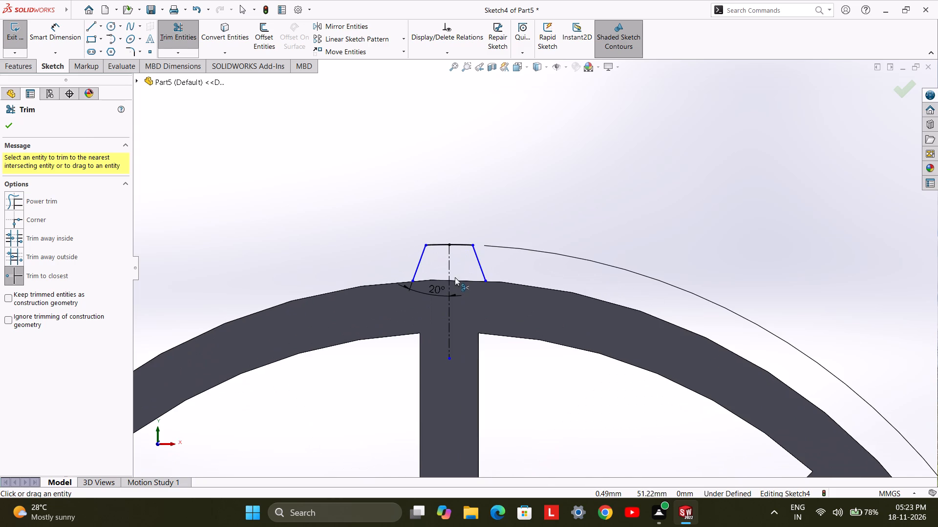
click(7, 128)
Select both tooth flanks and apply Fully Define Sketch with all entities in the sketch.
click(480, 266)
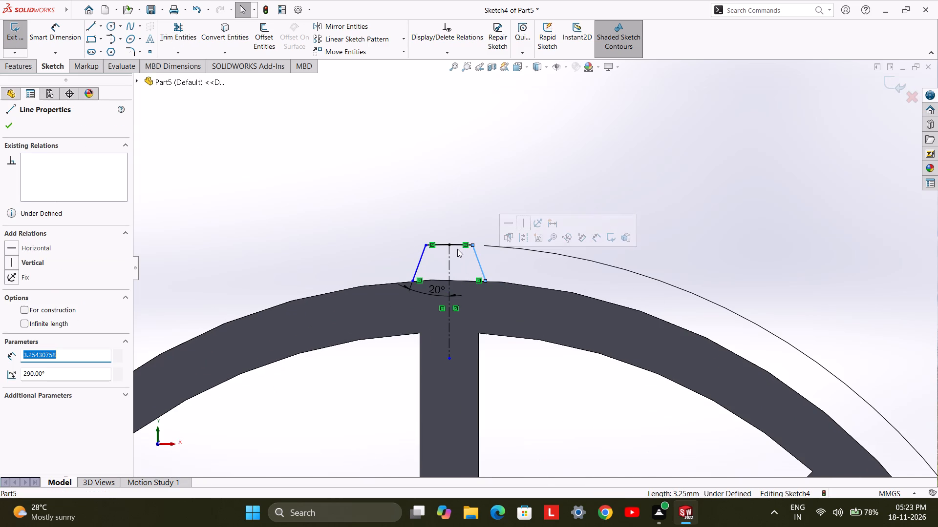
click(421, 264)
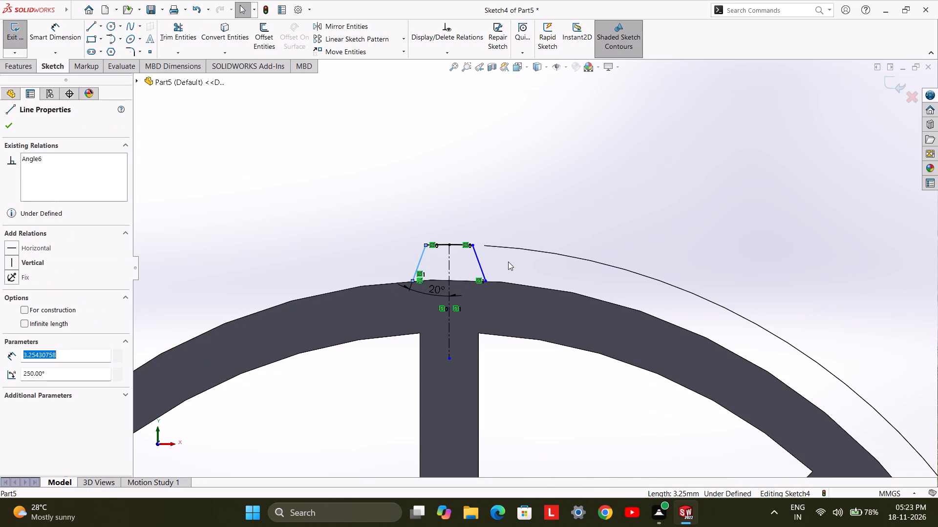
ctrl+click(475, 256)
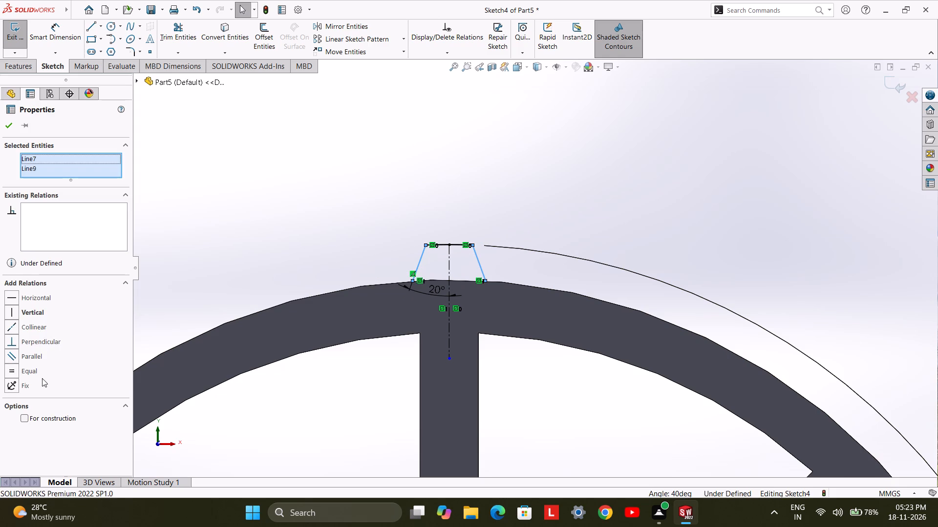
right_click(243, 240)
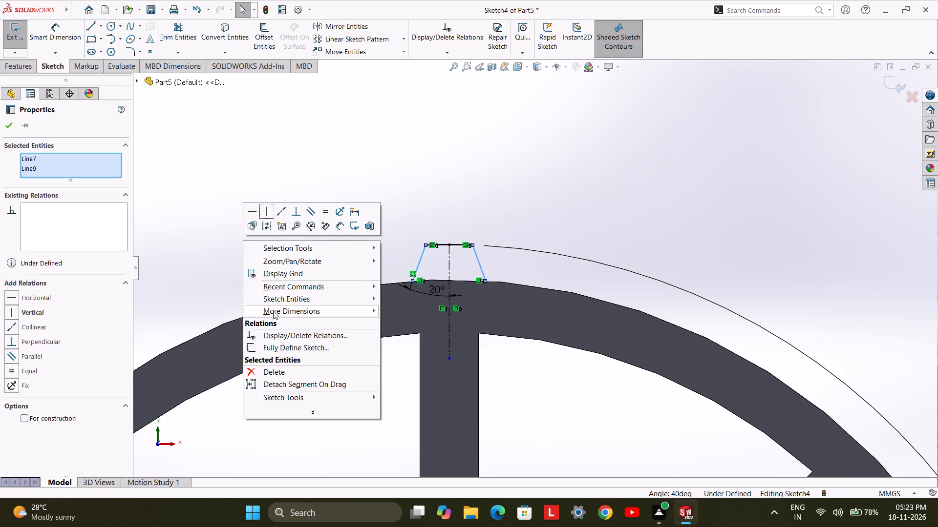
click(277, 347)
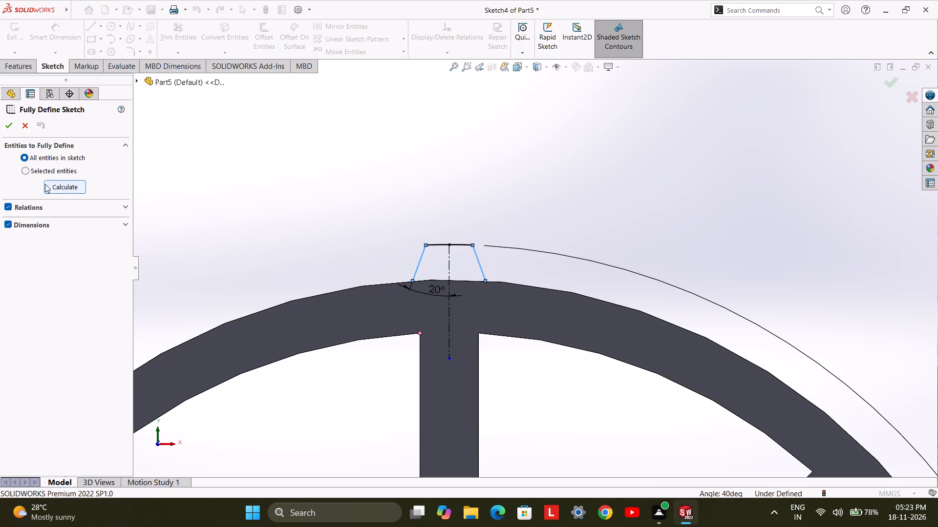
click(15, 129)
click(313, 185)
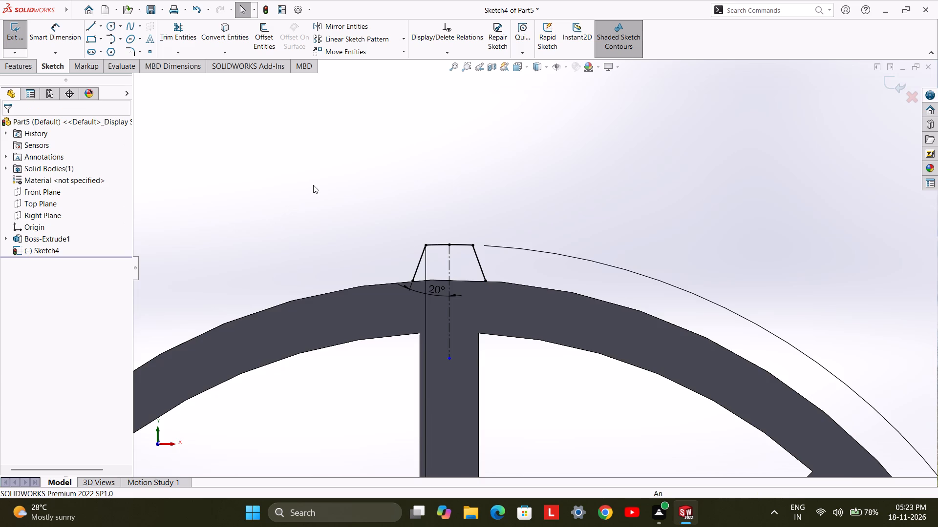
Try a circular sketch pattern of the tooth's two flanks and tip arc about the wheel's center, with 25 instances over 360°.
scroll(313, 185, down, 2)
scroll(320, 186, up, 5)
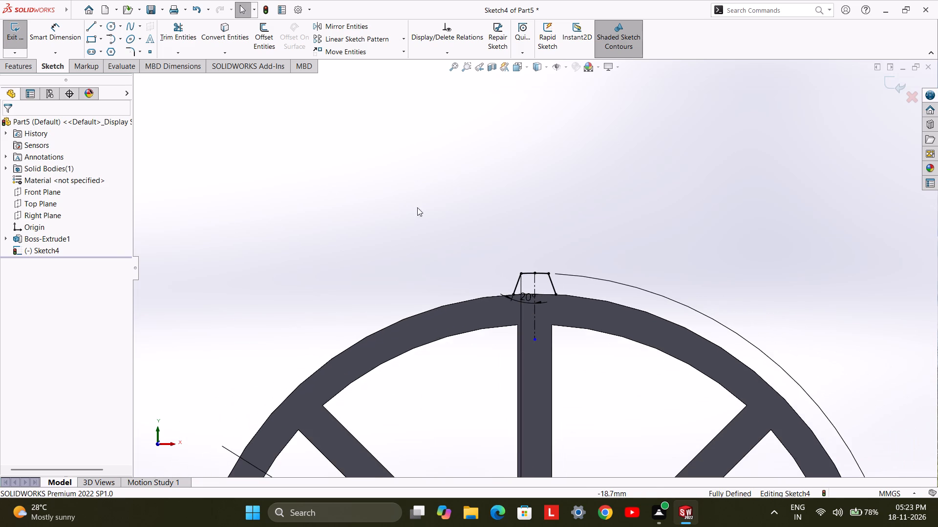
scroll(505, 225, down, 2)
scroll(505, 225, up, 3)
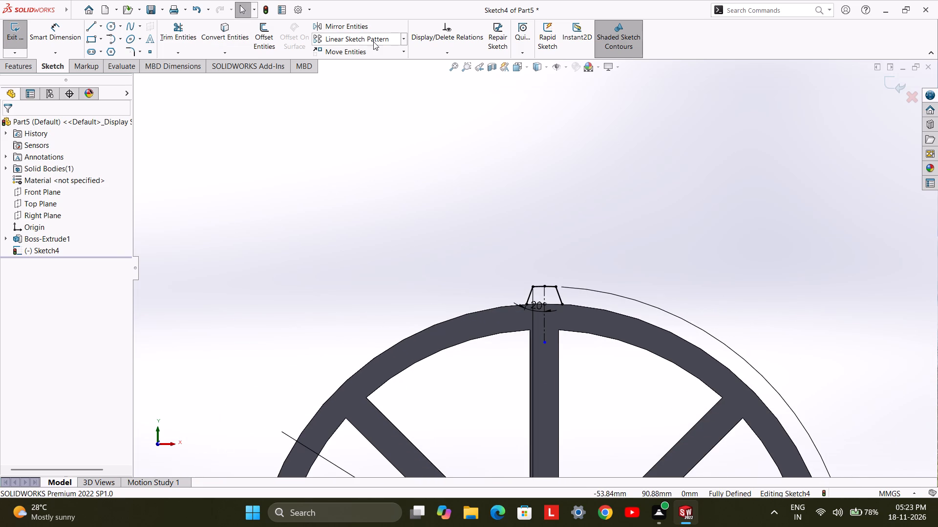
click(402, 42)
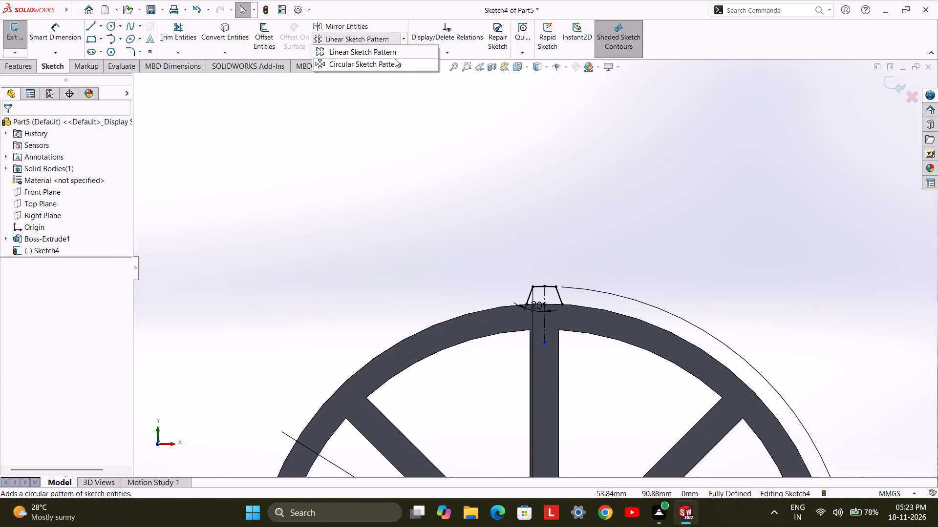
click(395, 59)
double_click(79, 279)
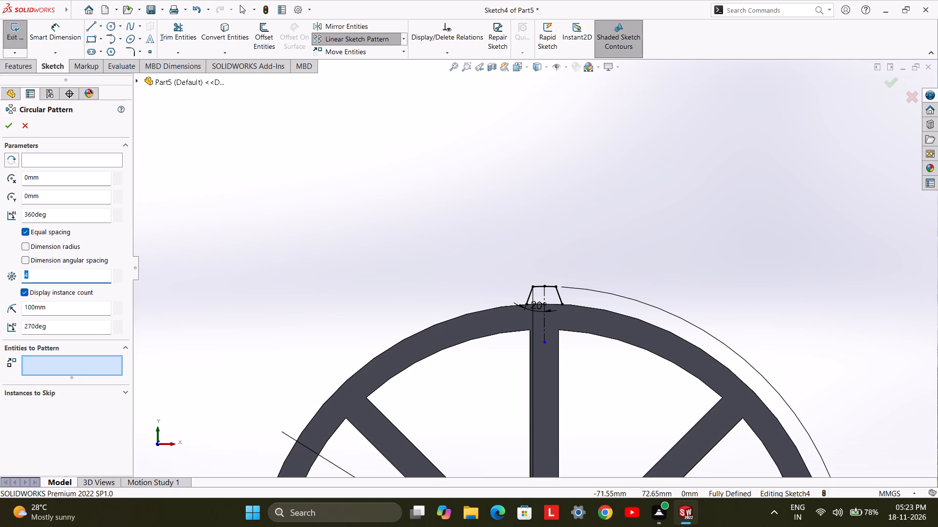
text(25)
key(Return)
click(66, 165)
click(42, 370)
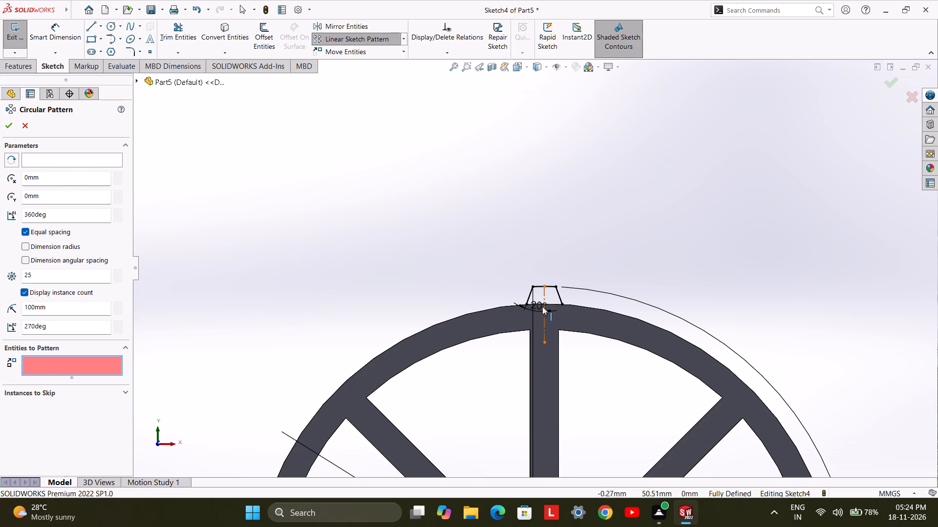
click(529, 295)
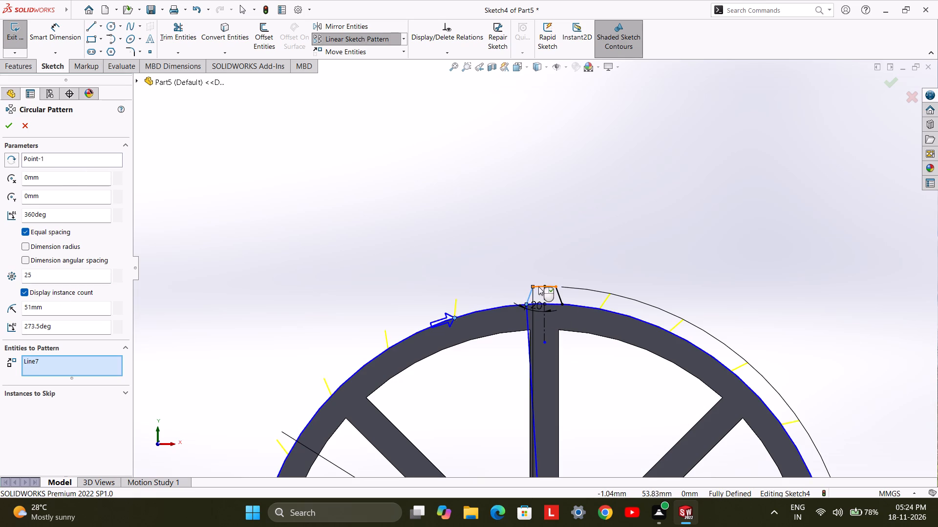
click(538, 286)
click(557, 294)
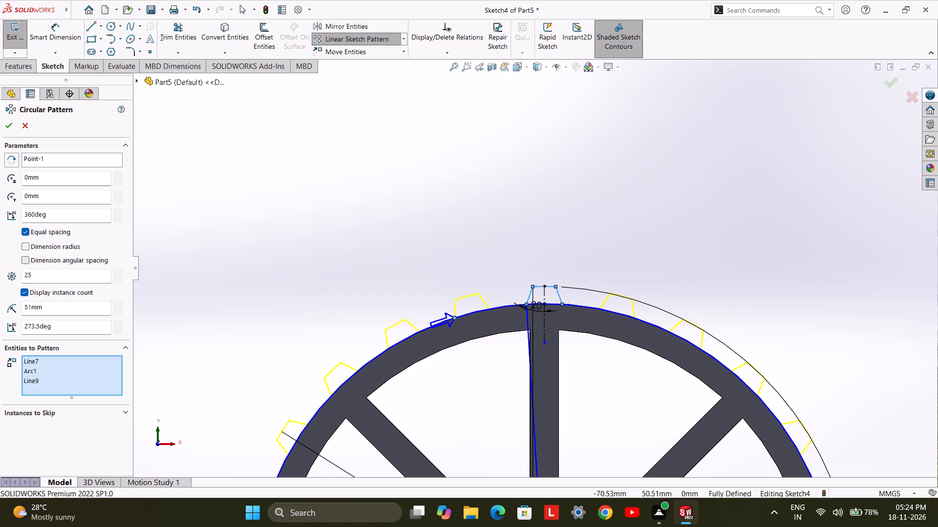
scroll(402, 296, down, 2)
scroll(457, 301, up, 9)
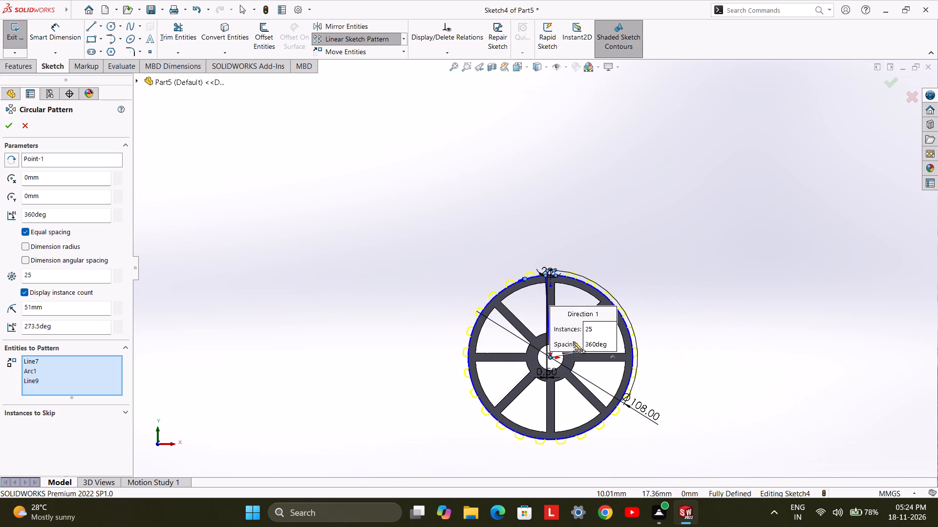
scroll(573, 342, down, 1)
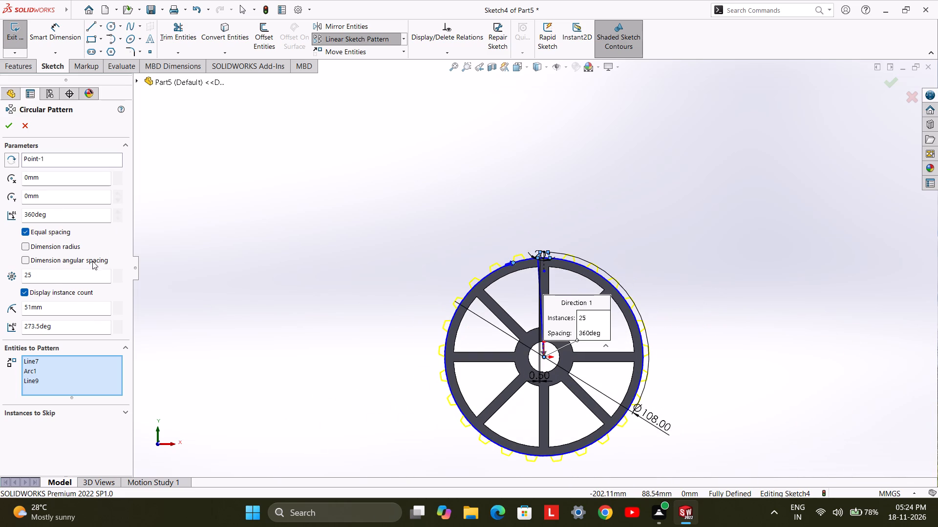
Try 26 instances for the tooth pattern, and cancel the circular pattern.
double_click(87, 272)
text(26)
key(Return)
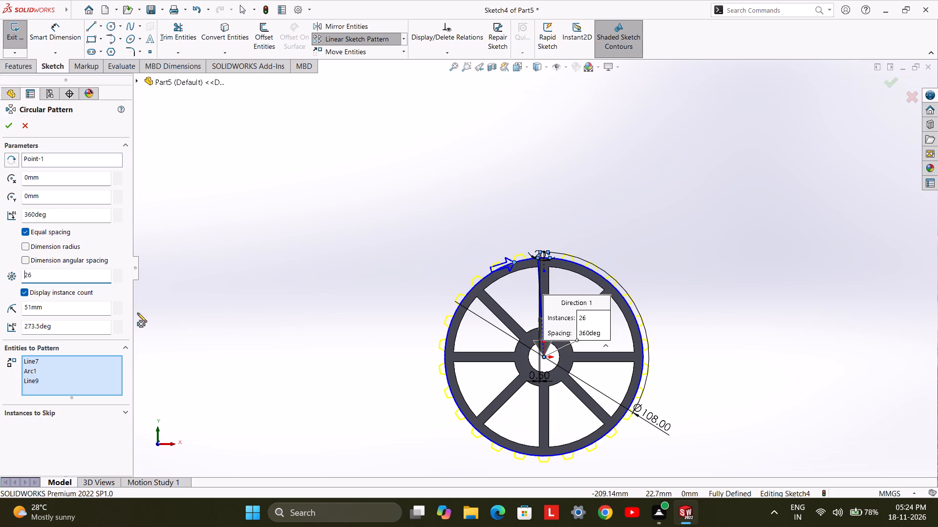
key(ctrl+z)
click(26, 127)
Undo all the tooth geometry and dimensions until the sketch is empty, and exit the sketch.
key(ctrl+z)
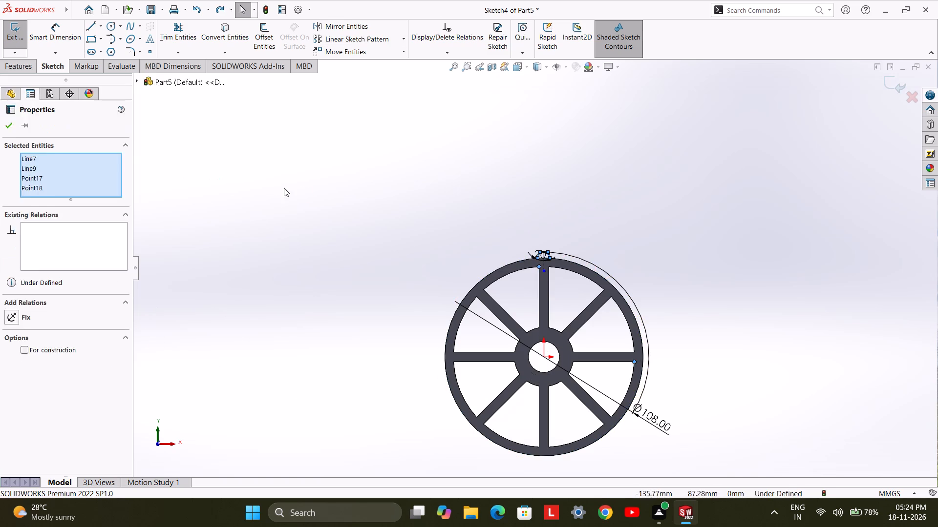
key(ctrl+z)
key(ctrl+z)
key(ctrl+z)
ctrl+click(342, 221)
key(ctrl+z)
key(ctrl+z)
key(ctrl+z)
key(ctrl+z)
key(ctrl+z)
key(ctrl+z)
key(ctrl+z)
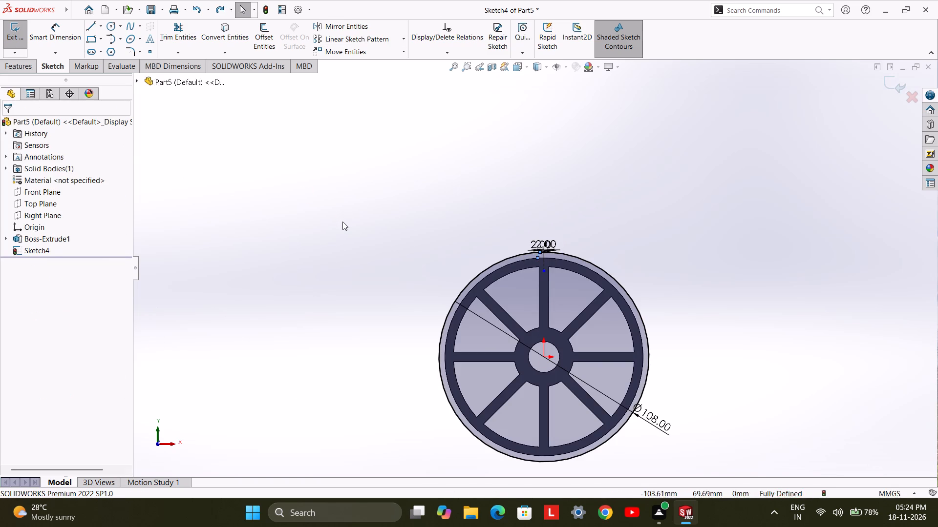
key(ctrl+z)
key(ctrl+z)
key(ctrl+z)
key(ctrl+z)
key(ctrl+z)
key(ctrl+z)
ctrl+click(342, 222)
key(ctrl+z)
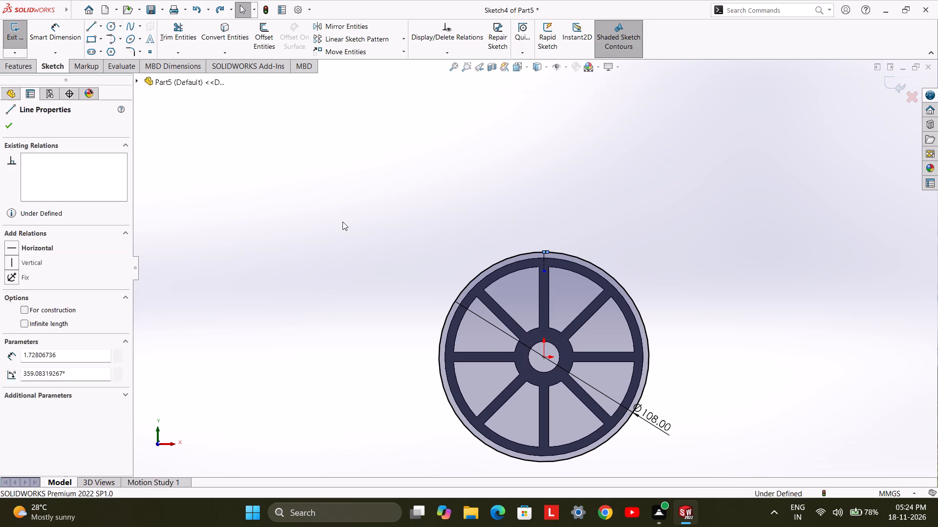
key(ctrl+z)
key(ctrl+z)
key(ctrl+z)
key(ctrl+z)
key(ctrl+z)
key(ctrl+z)
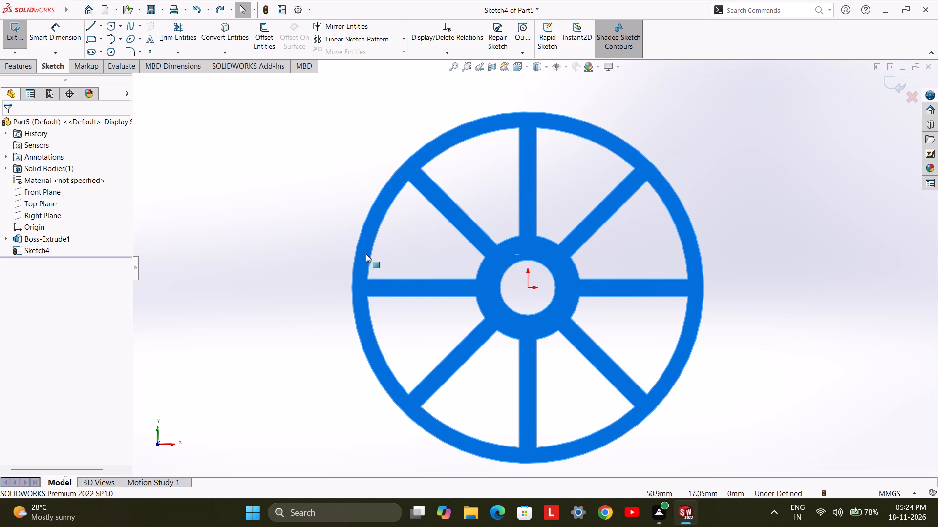
click(22, 41)
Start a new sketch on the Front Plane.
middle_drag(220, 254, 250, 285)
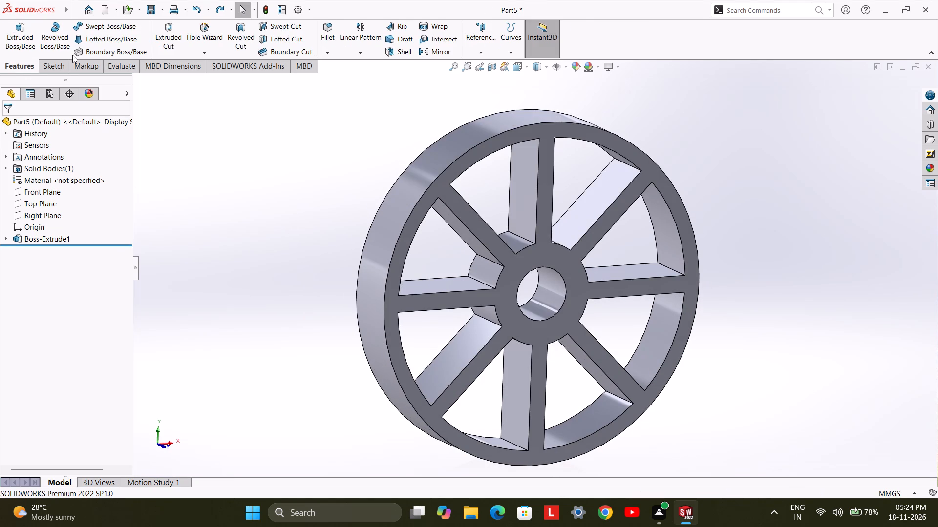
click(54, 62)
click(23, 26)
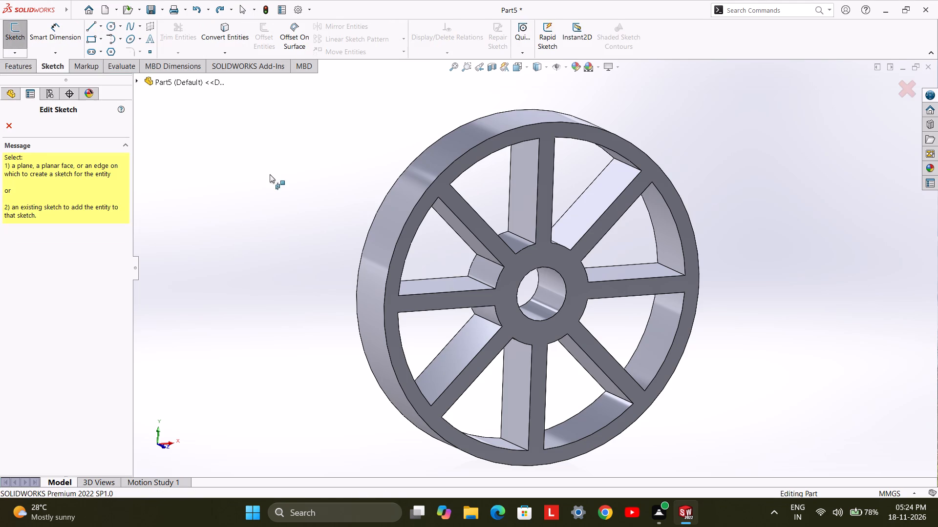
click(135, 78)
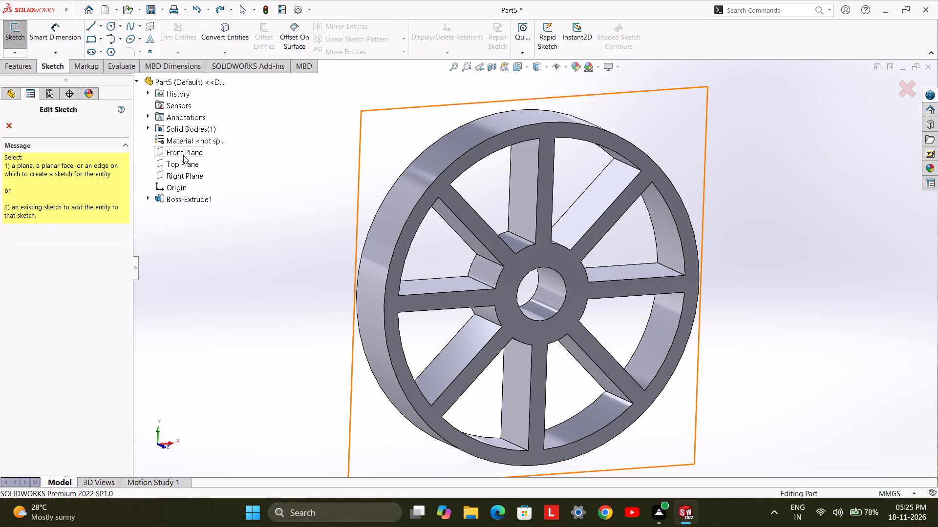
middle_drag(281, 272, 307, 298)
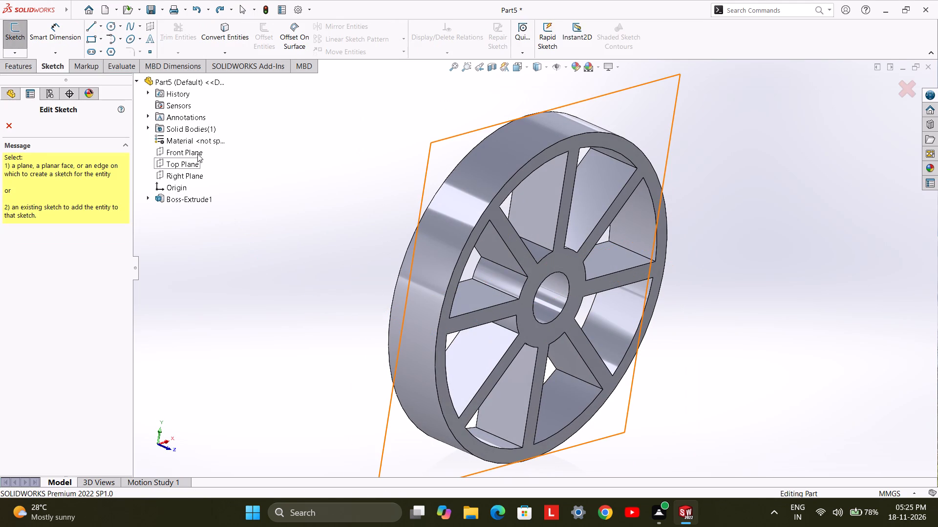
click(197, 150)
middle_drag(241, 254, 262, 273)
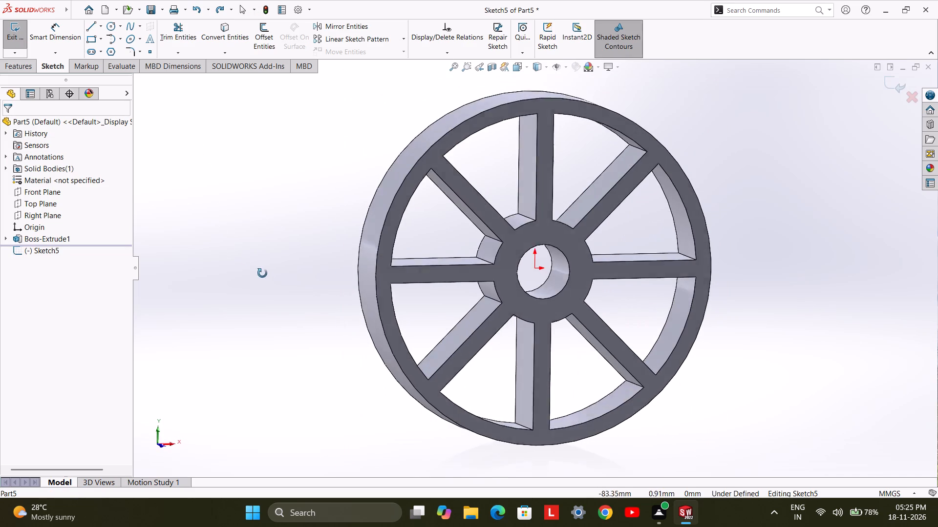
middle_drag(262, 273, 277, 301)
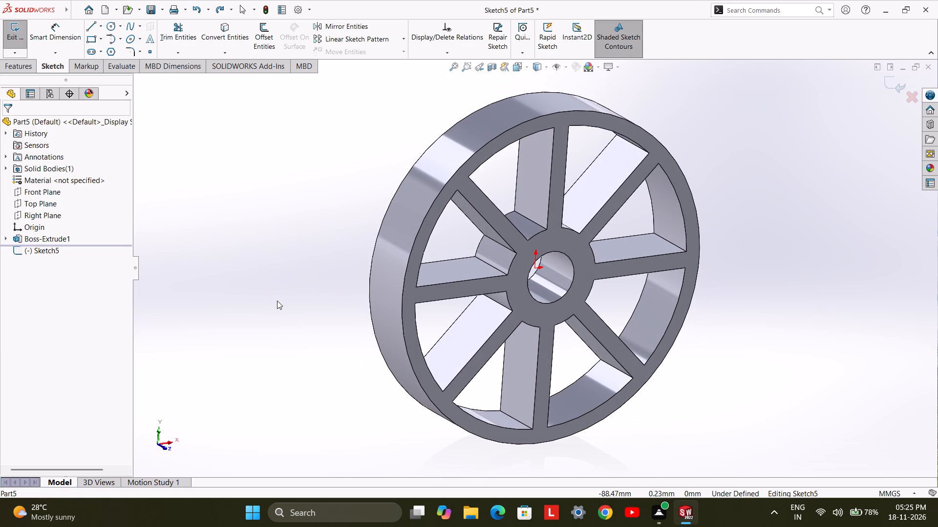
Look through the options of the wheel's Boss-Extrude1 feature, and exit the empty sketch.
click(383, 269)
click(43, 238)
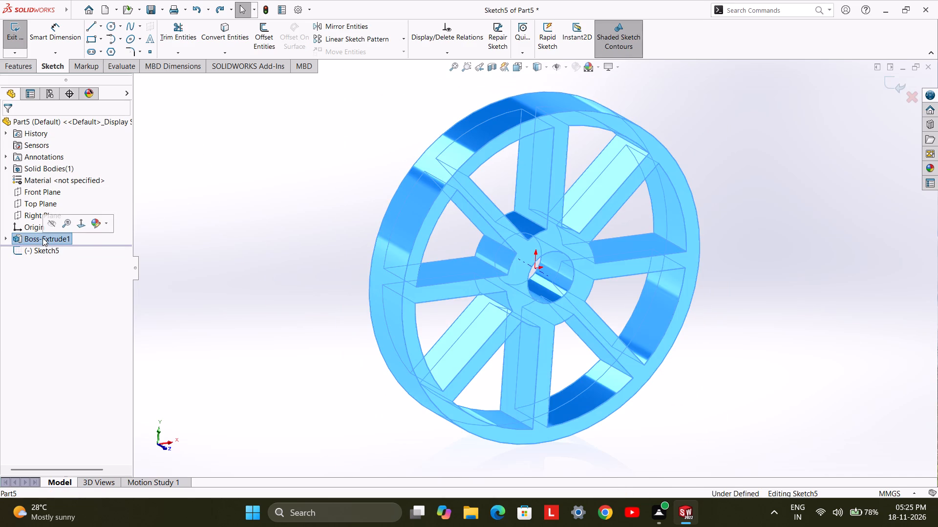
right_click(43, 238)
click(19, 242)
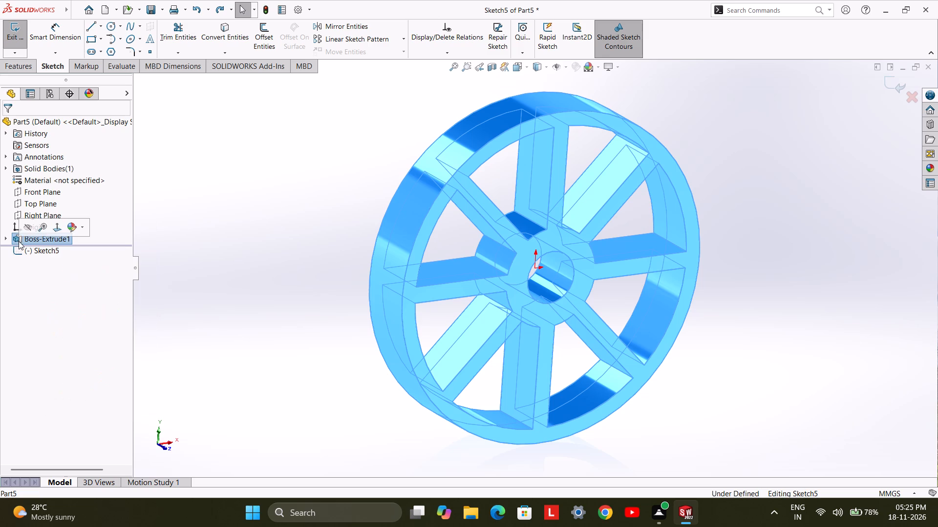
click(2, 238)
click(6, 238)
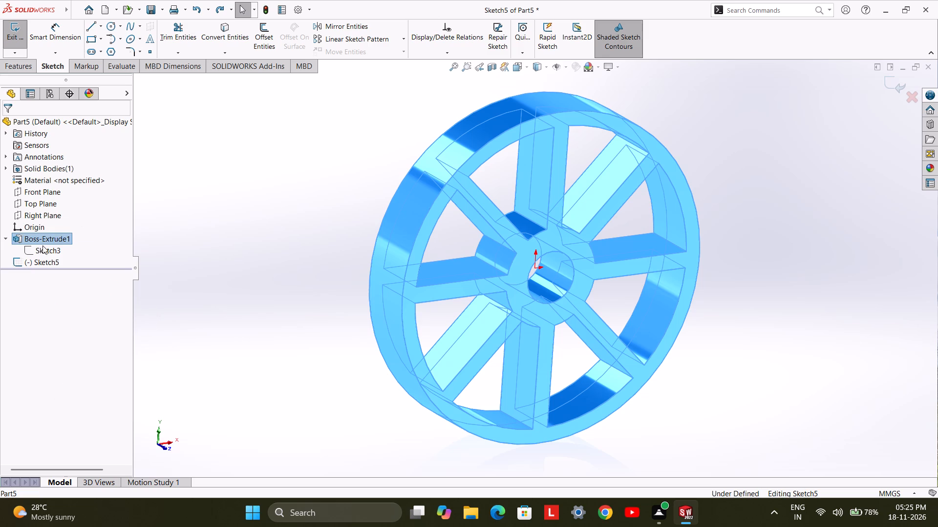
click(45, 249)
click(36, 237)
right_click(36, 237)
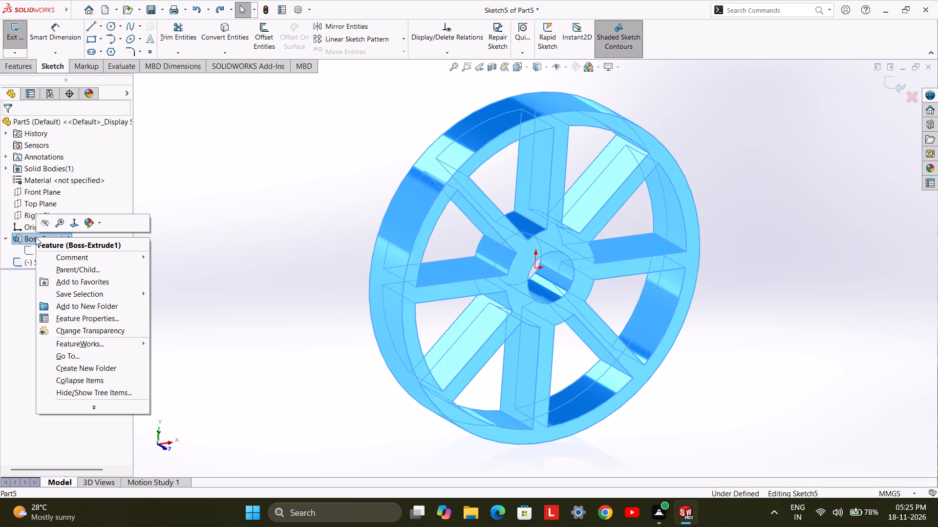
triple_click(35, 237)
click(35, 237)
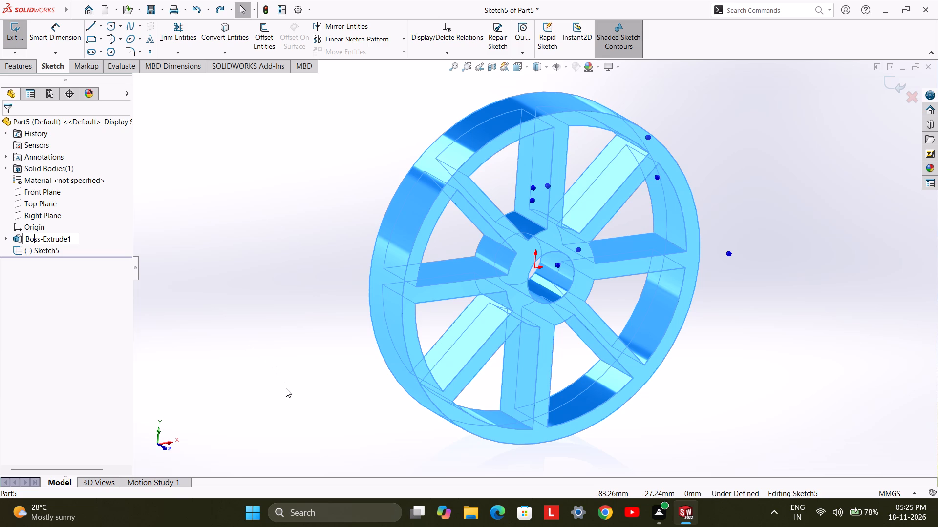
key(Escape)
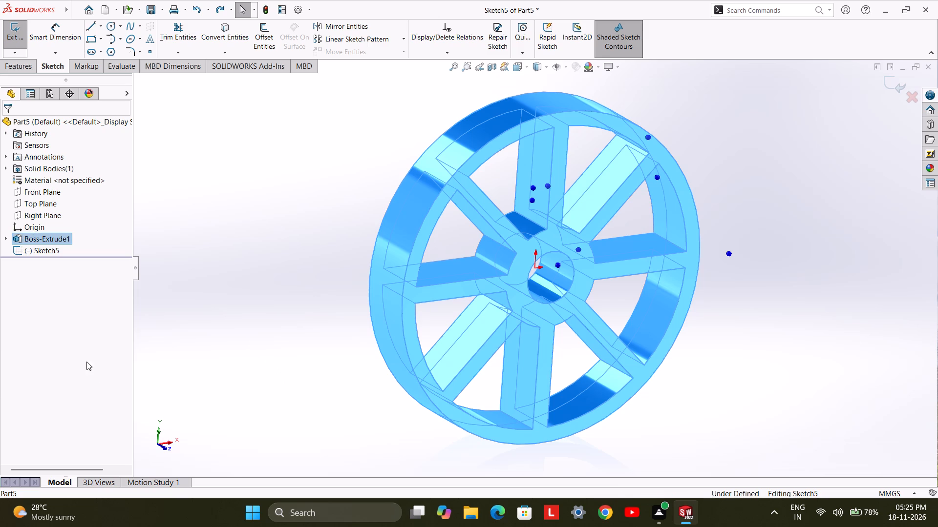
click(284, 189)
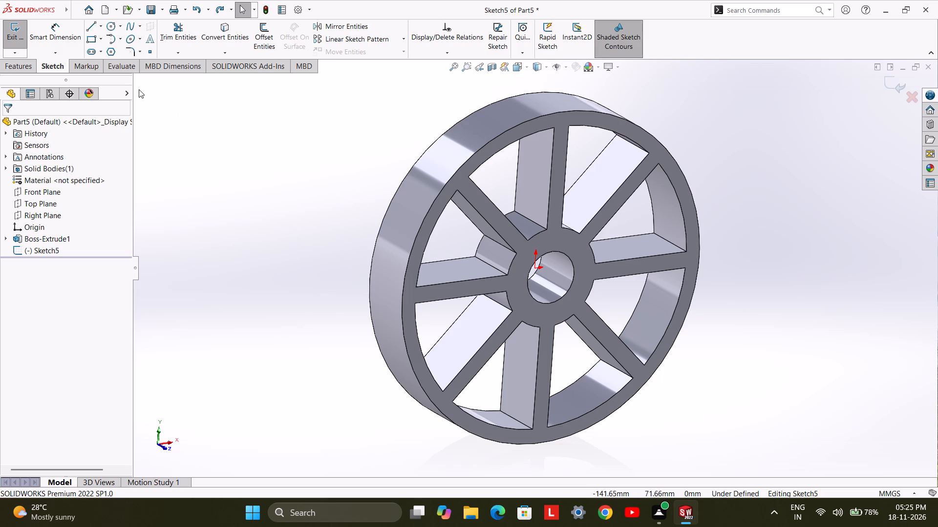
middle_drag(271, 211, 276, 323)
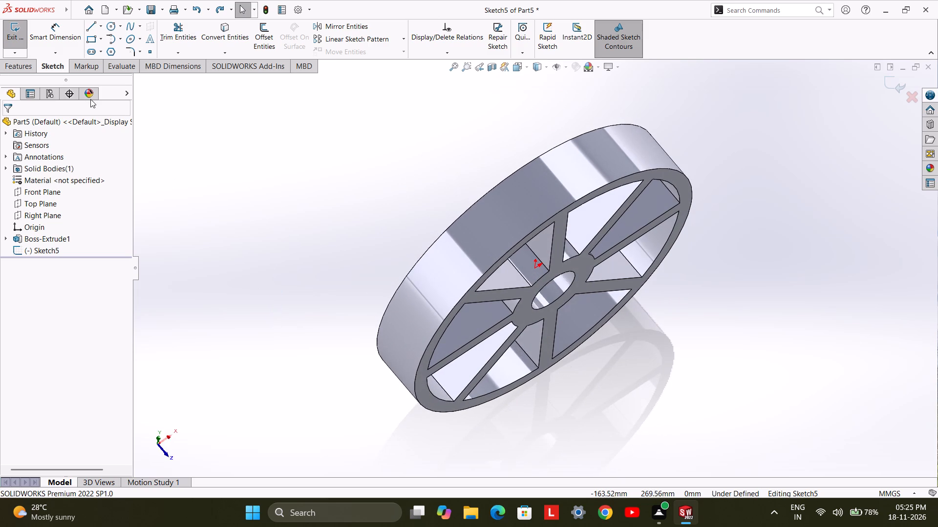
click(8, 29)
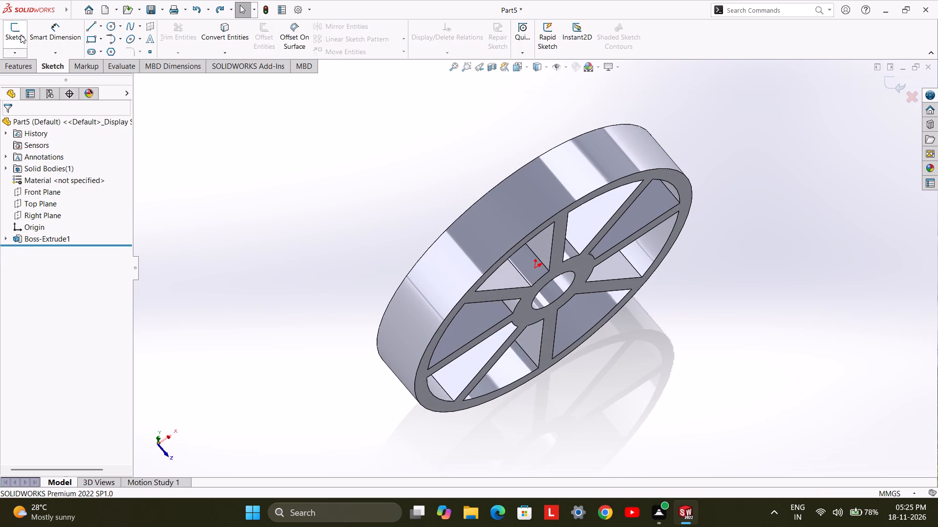
Start a new sketch on the Front Plane.
click(24, 34)
click(138, 77)
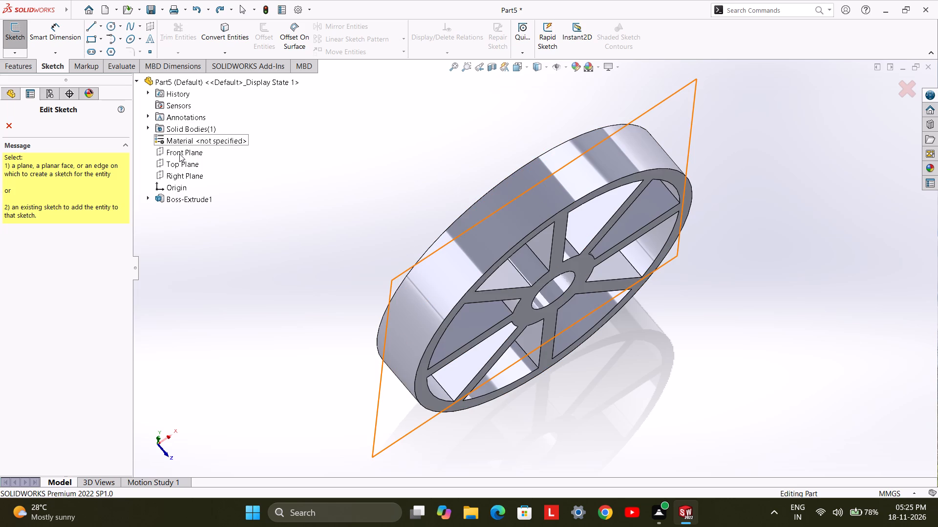
middle_drag(288, 197, 297, 233)
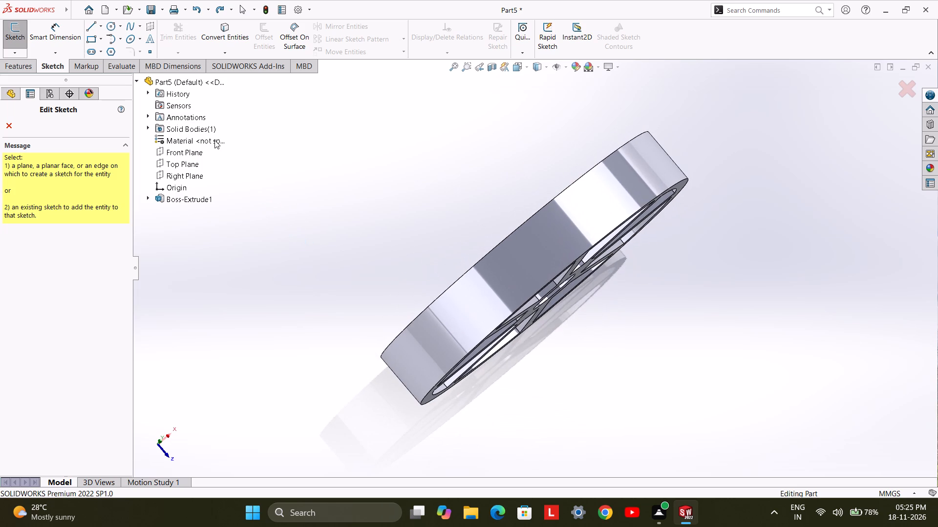
middle_drag(264, 206, 270, 220)
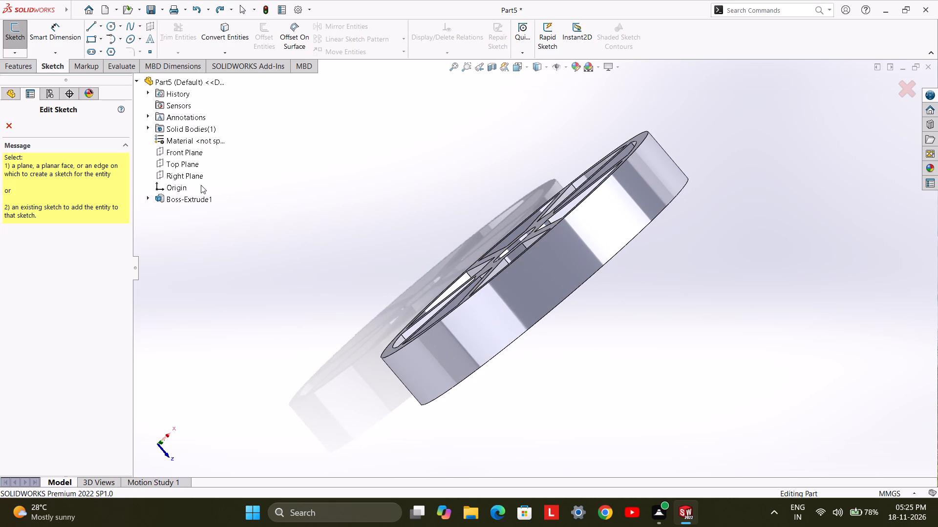
middle_drag(201, 185, 192, 181)
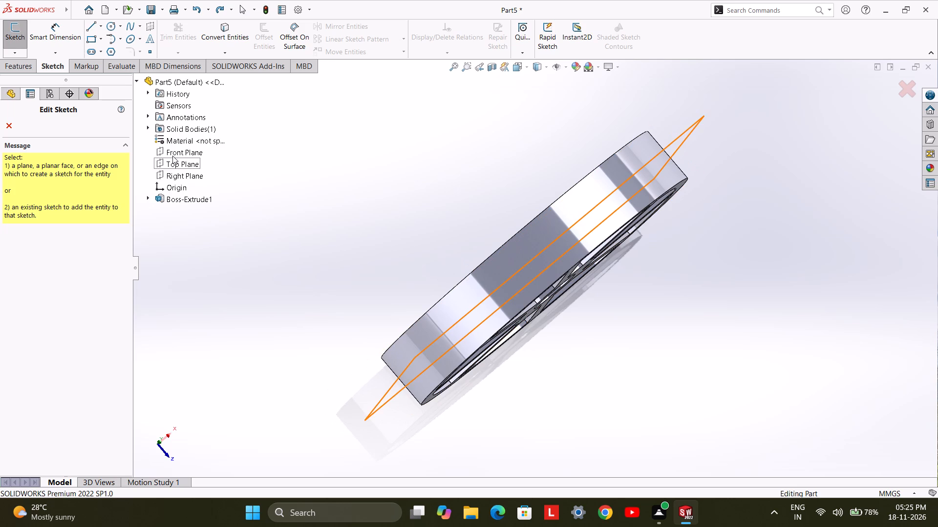
click(172, 155)
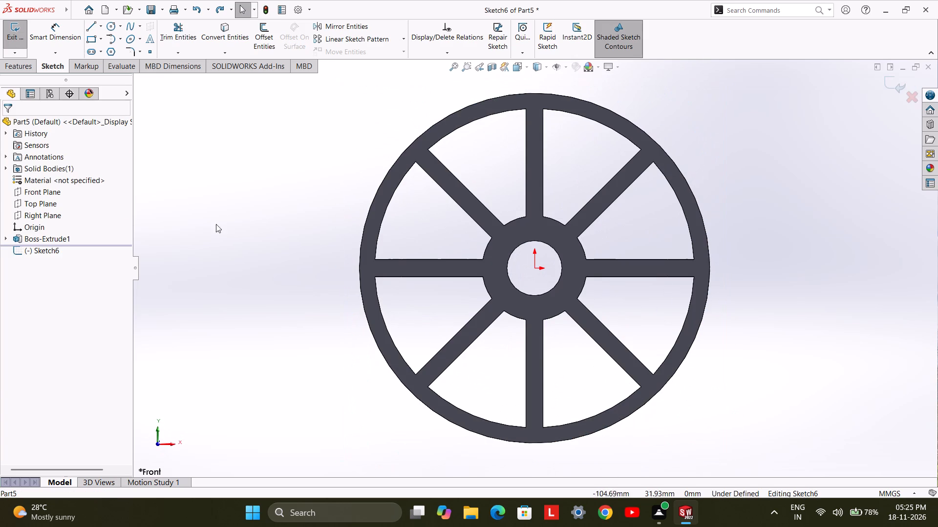
Sketch a circle centred on the origin around the wheel and set its diameter to 108 mm.
scroll(520, 185, up, 1)
scroll(546, 106, down, 2)
click(111, 23)
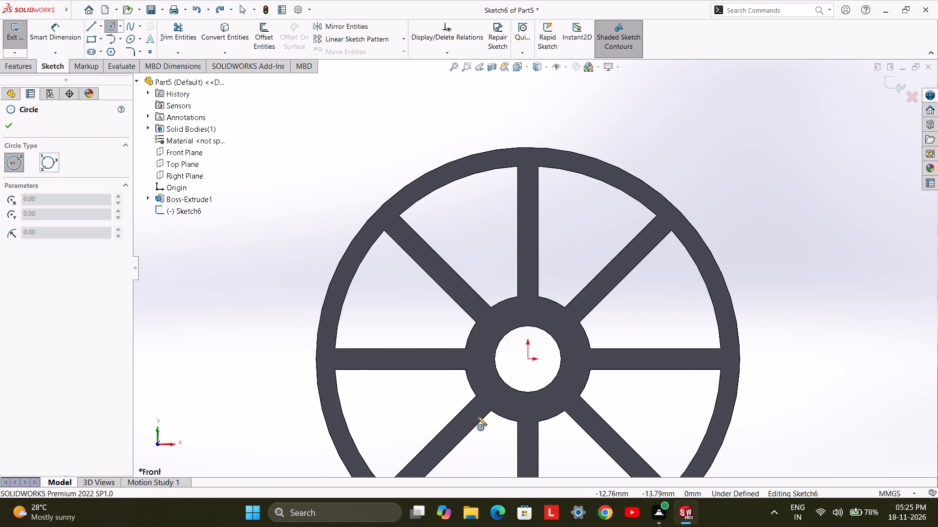
click(527, 356)
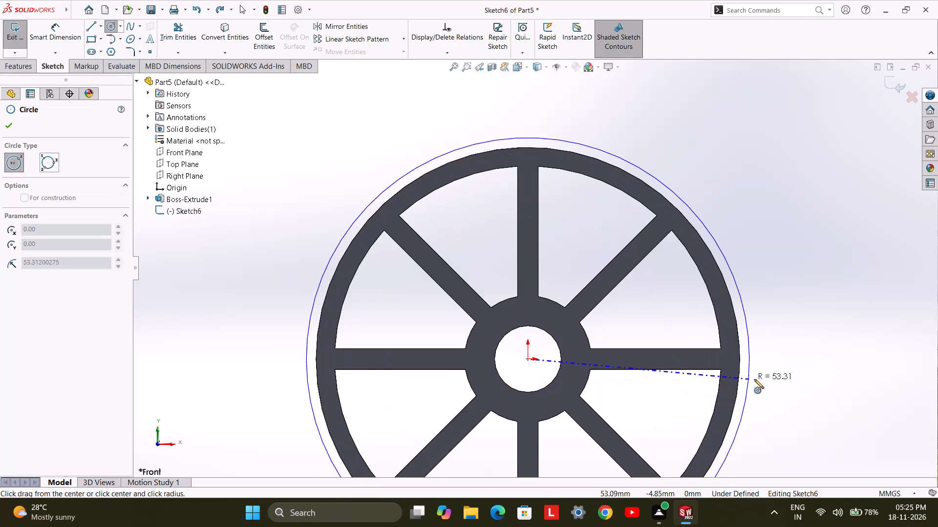
click(767, 380)
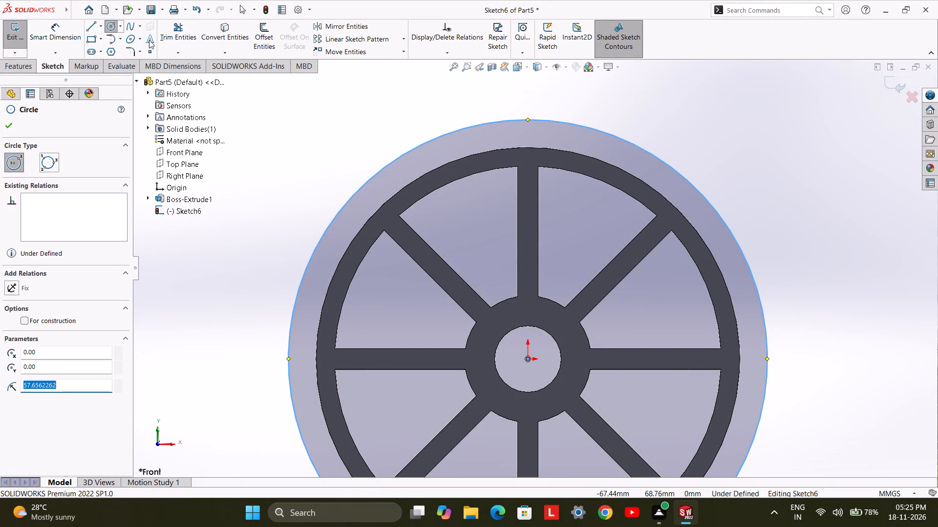
click(50, 24)
click(767, 352)
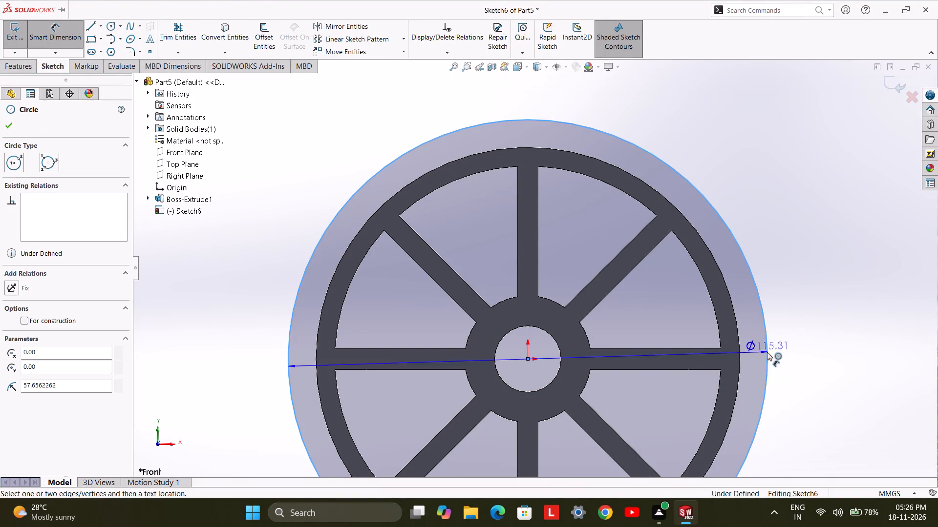
click(822, 401)
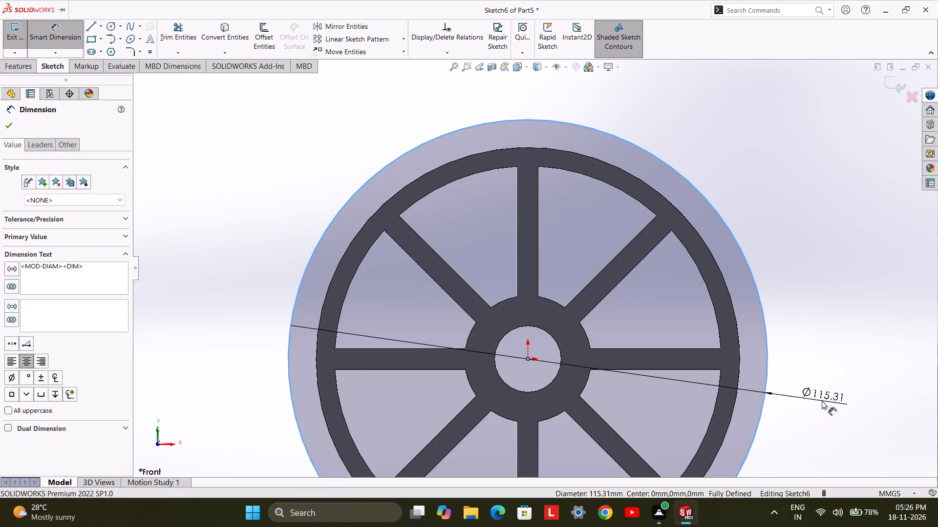
text(108)
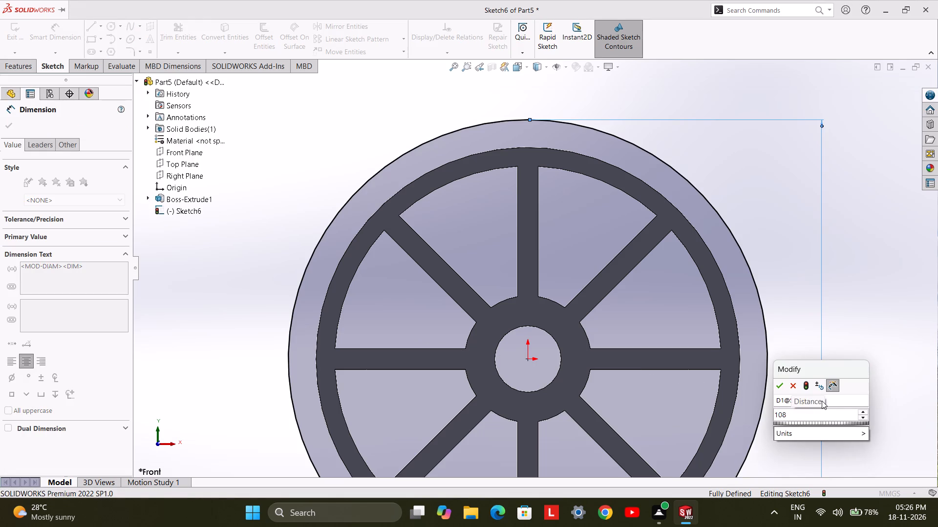
key(Return)
Draw a vertical construction centerline about 11 mm long from the top of the 108 mm circle down into the upper spoke.
scroll(496, 125, down, 2)
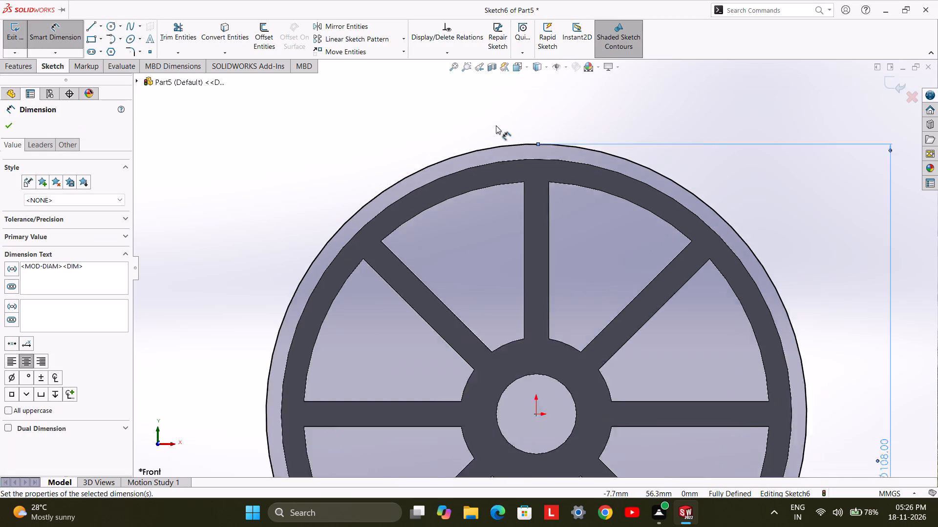
scroll(496, 125, down, 4)
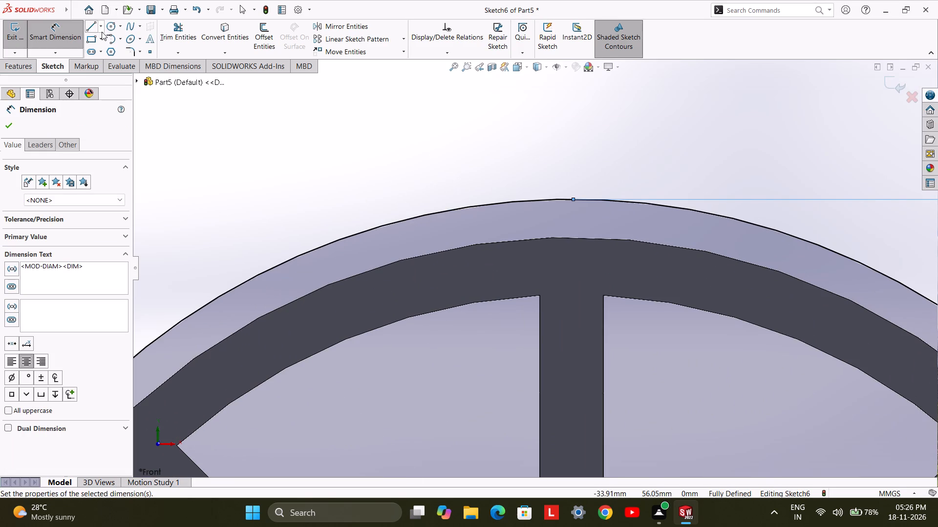
click(102, 29)
click(102, 52)
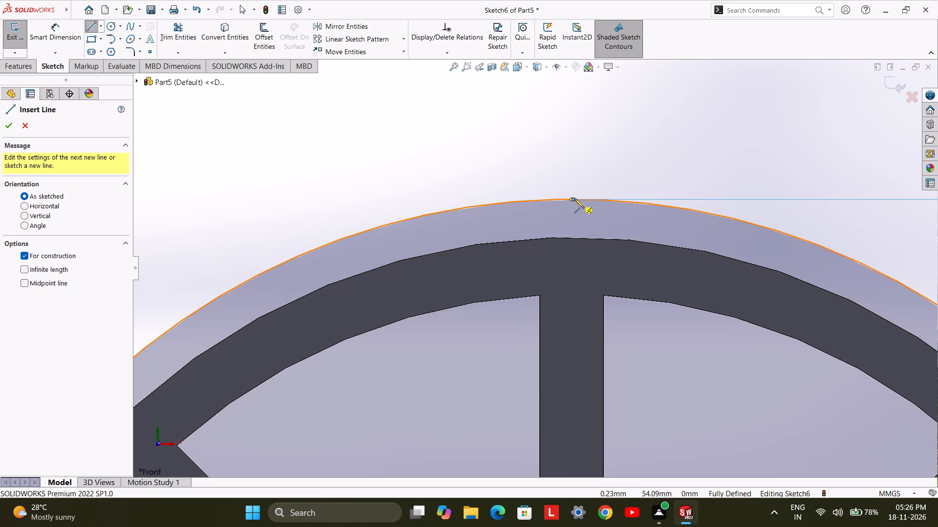
click(572, 199)
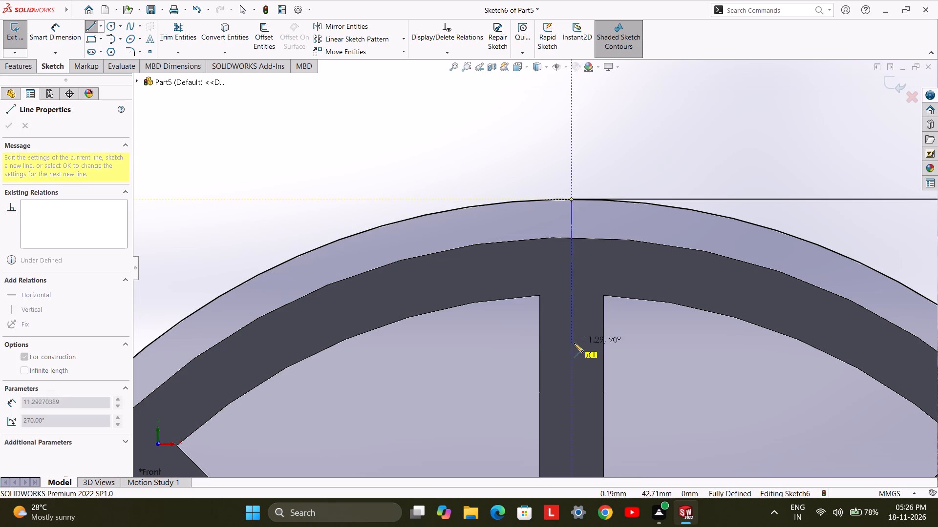
click(574, 343)
key(Escape)
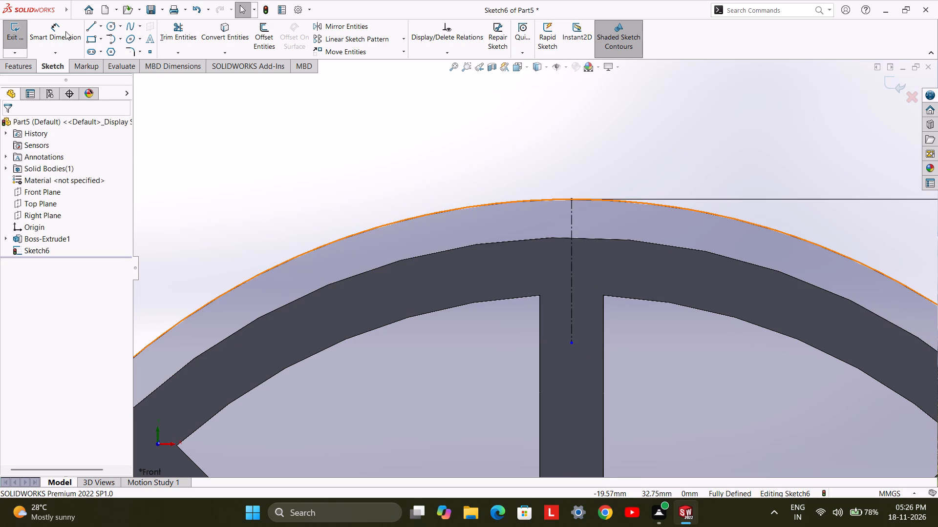
Draw a nearly horizontal line about 1 mm long from the centerline's upper end to the circle on its right side.
click(92, 29)
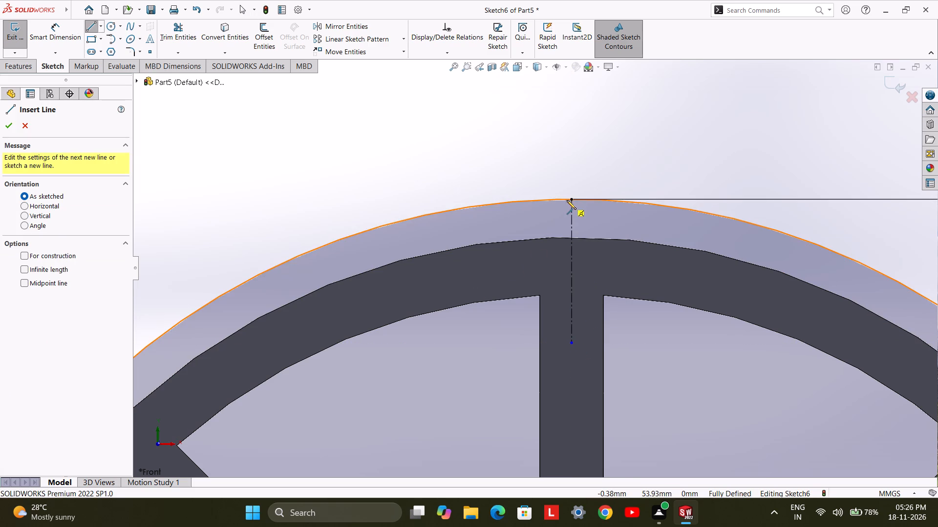
scroll(567, 200, down, 6)
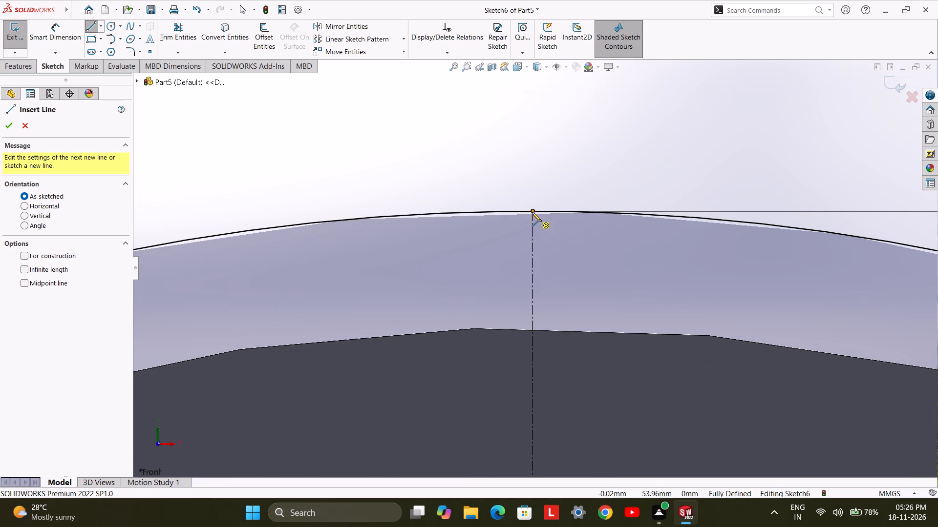
click(532, 212)
click(571, 213)
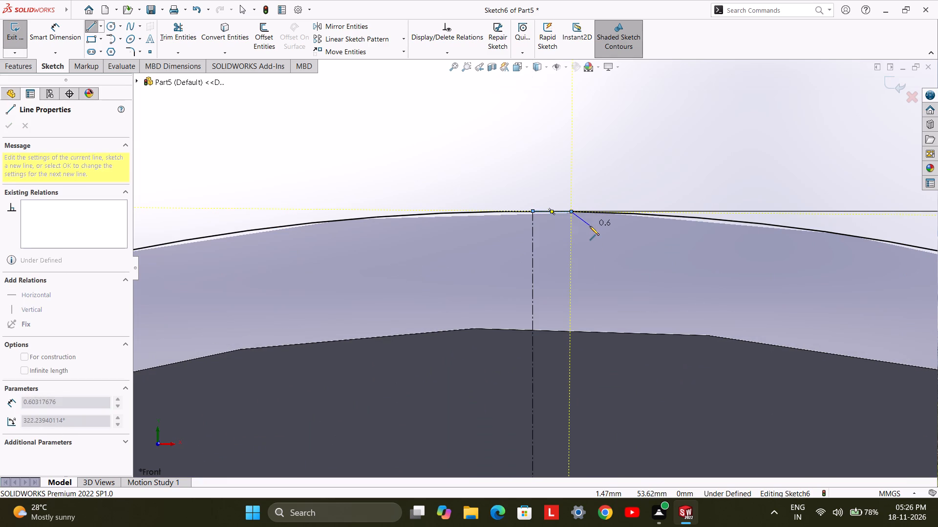
key(Escape)
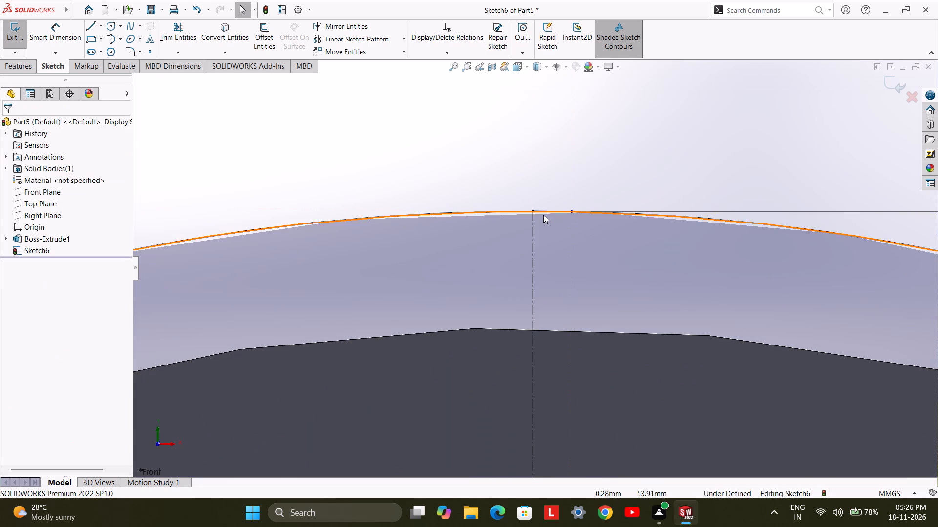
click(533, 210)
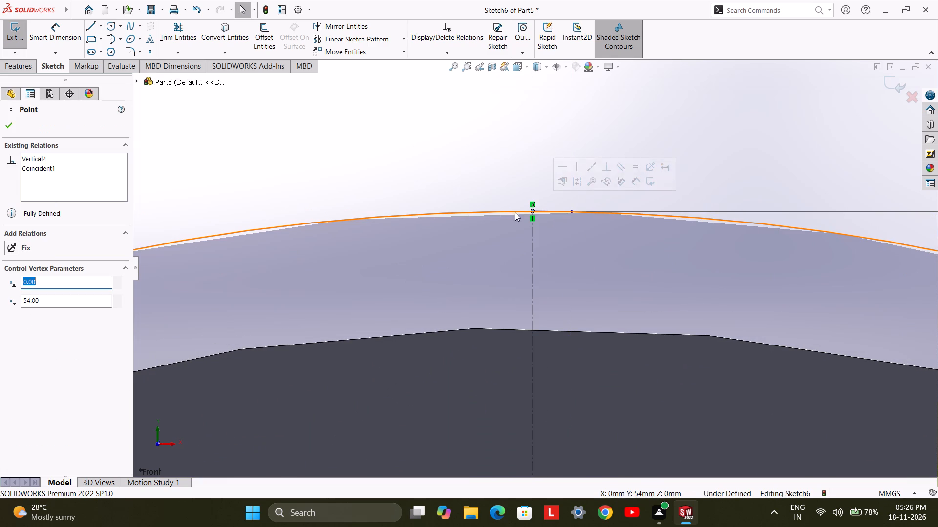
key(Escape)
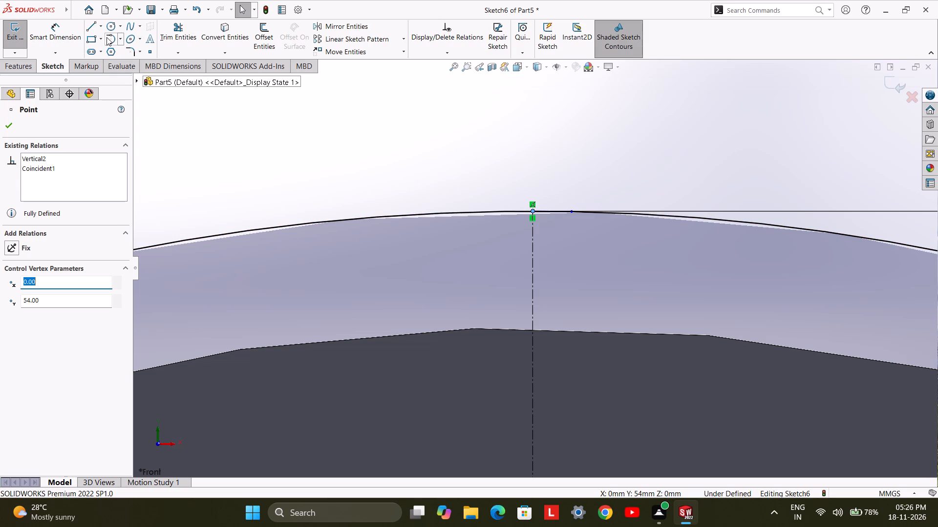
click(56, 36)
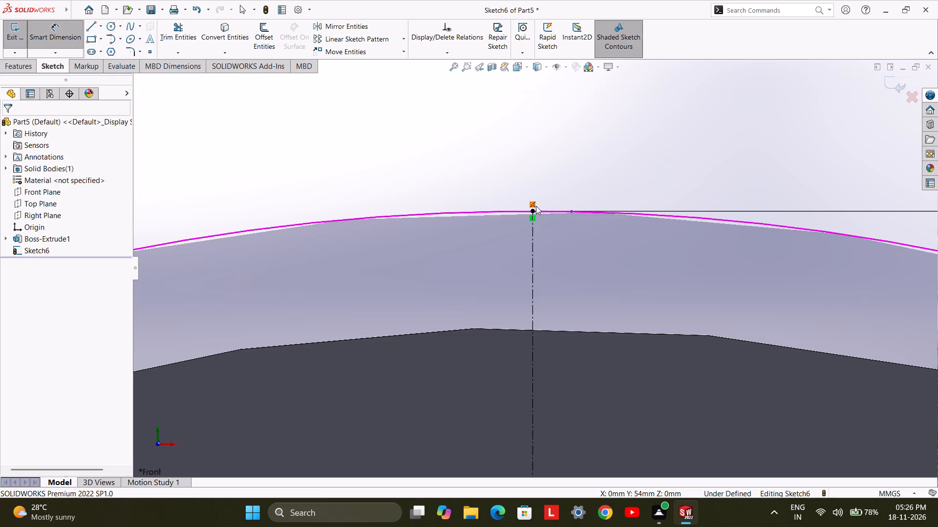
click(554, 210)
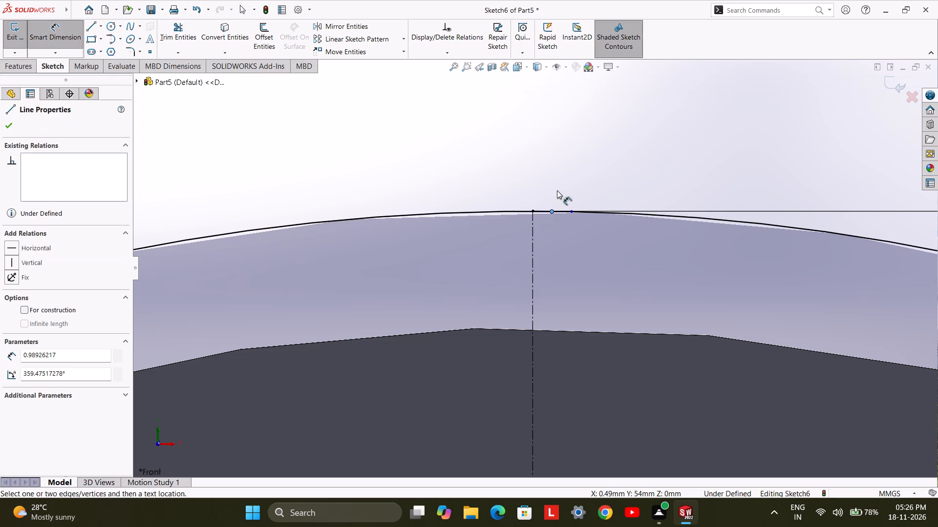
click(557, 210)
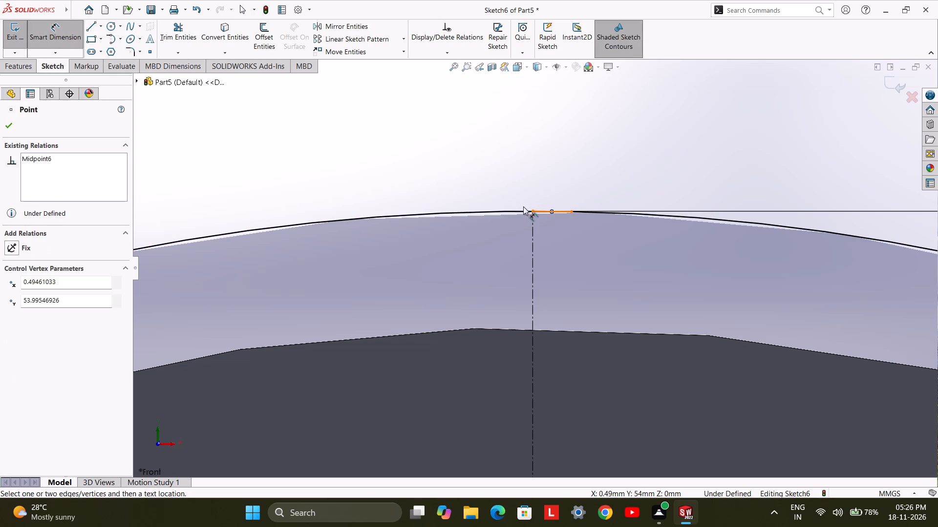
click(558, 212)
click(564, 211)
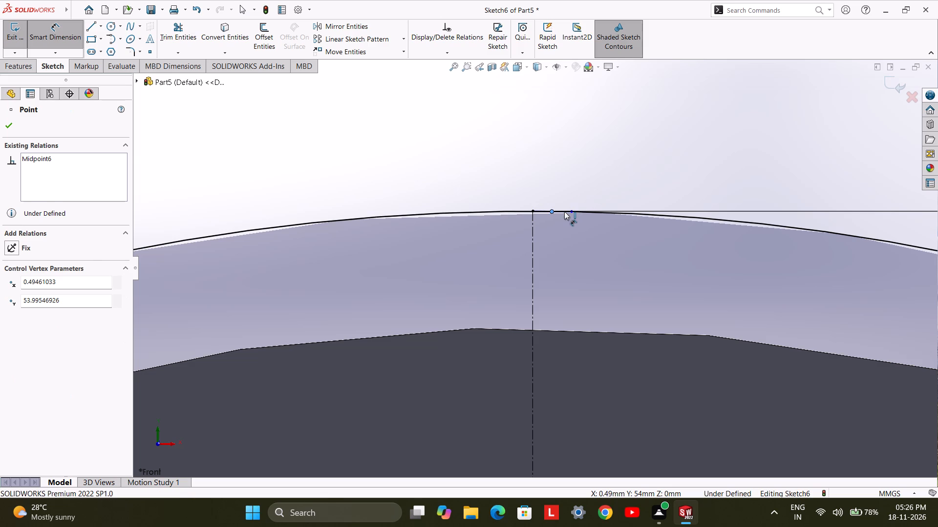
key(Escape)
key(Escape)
Dimension the short tooth-top line and set its horizontal length to 2 mm.
click(77, 33)
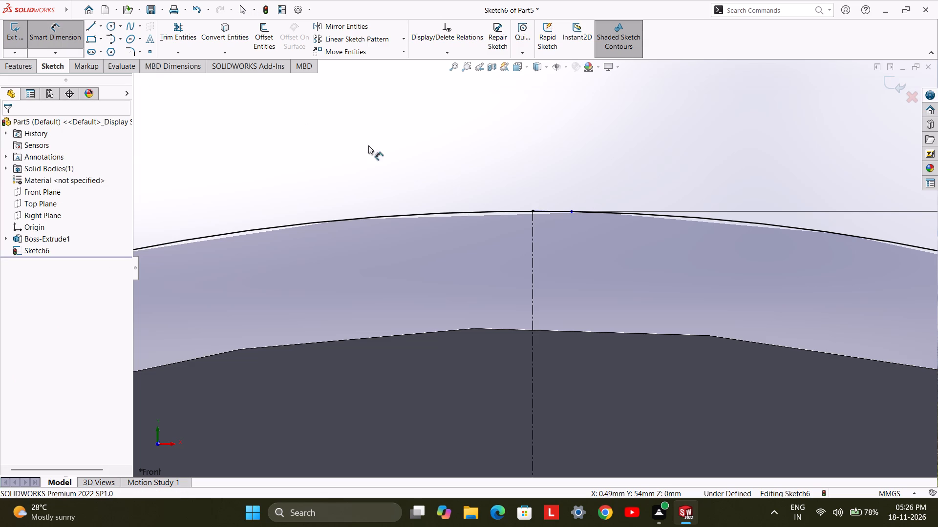
click(541, 211)
click(543, 197)
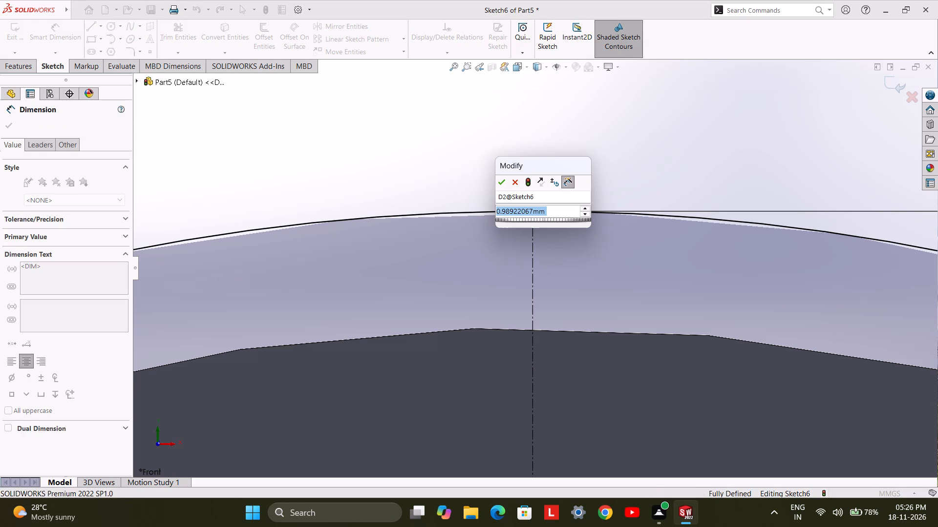
key(2)
key(Return)
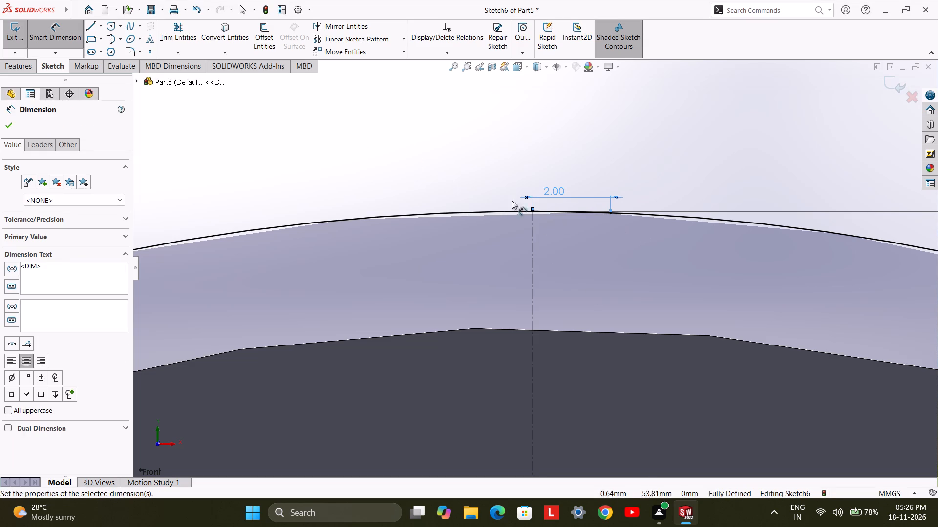
Draw a slanted tooth flank line about 3 mm long from the tooth-top line's outer end down to the wheel's outer rim.
click(87, 31)
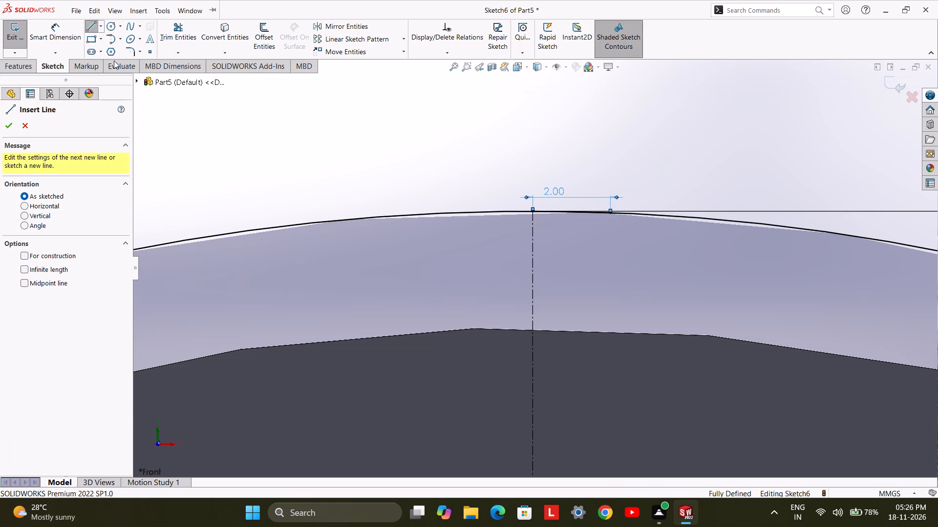
click(610, 215)
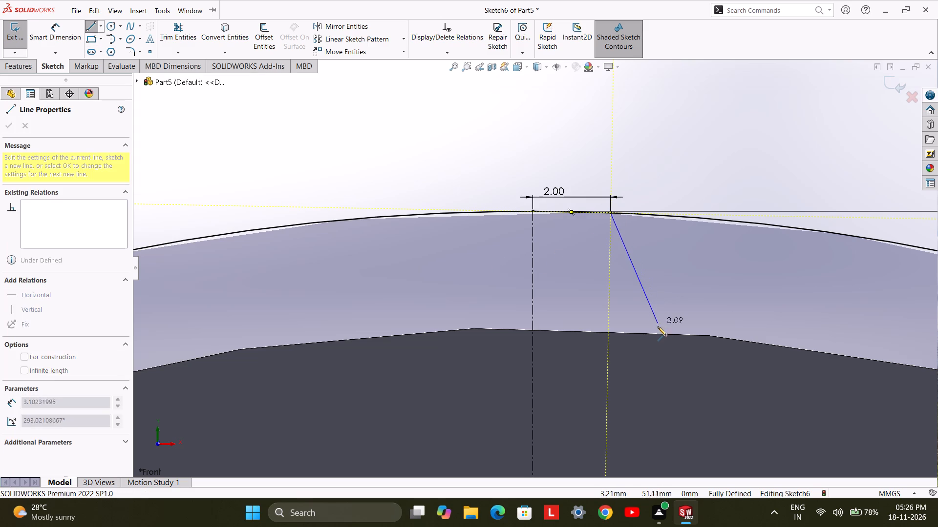
click(657, 334)
double_click(696, 275)
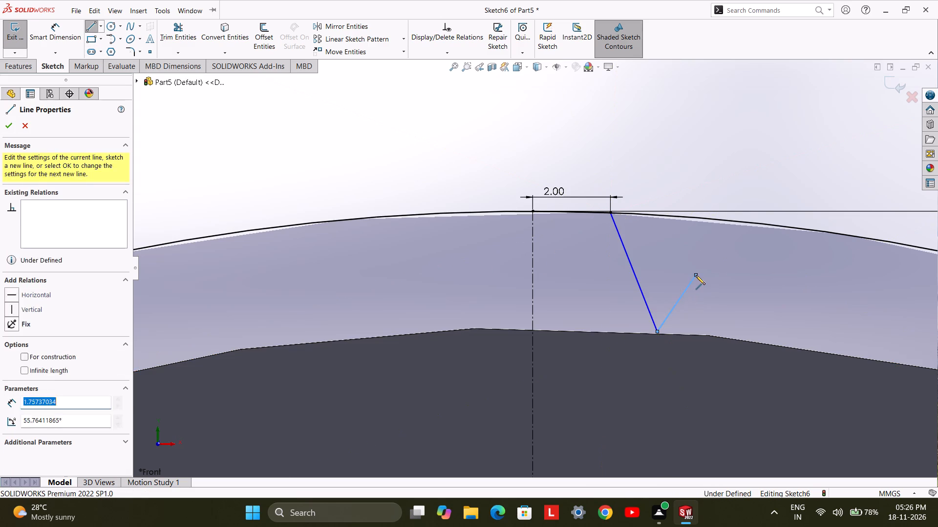
Dimension the angle between the vertical centerline and the slanted flank line as 20 degrees.
click(55, 19)
click(65, 26)
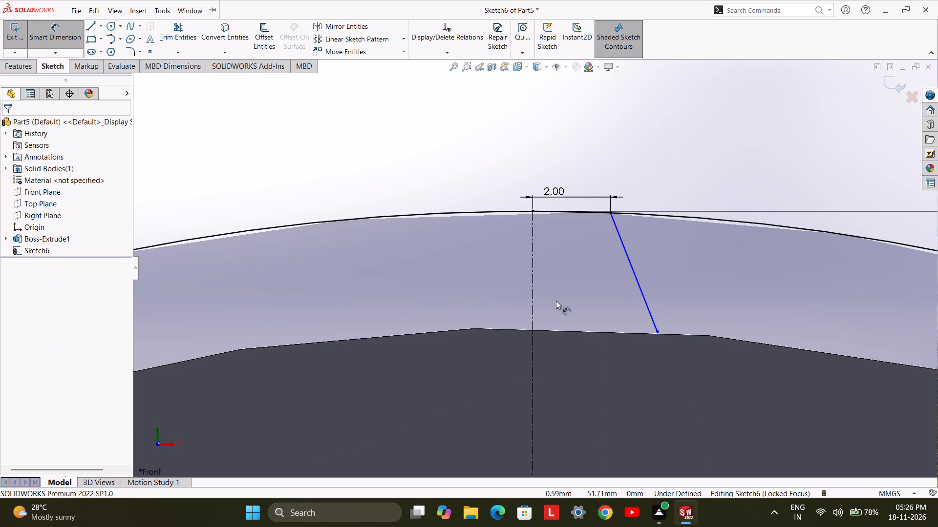
click(532, 292)
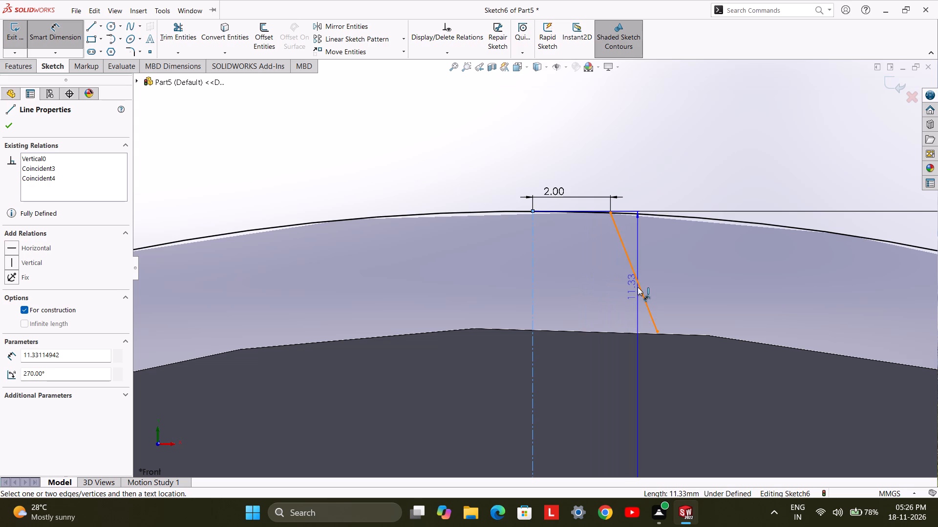
click(638, 287)
drag(604, 354, 604, 359)
text(20)
key(Return)
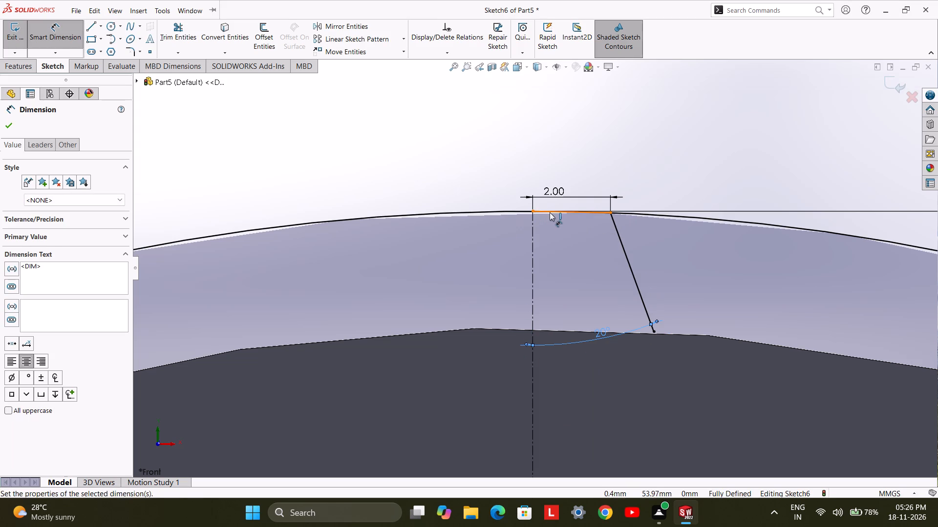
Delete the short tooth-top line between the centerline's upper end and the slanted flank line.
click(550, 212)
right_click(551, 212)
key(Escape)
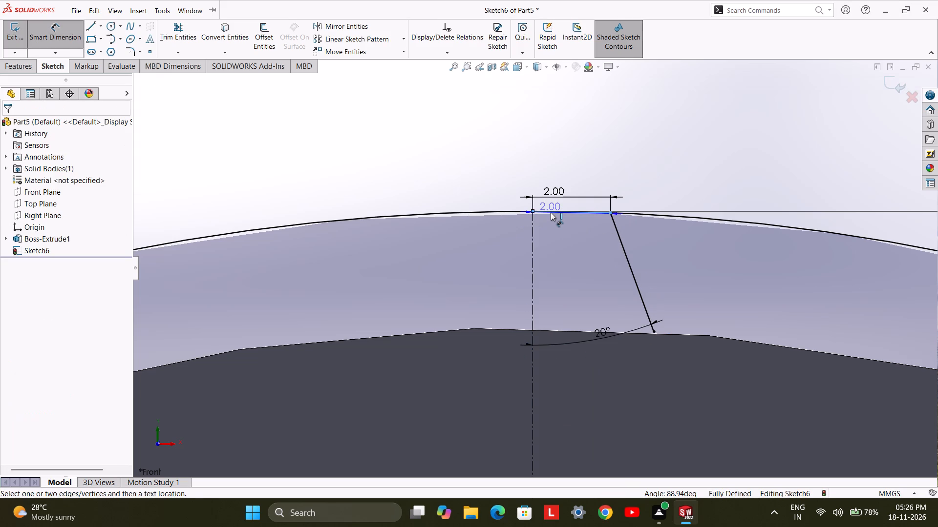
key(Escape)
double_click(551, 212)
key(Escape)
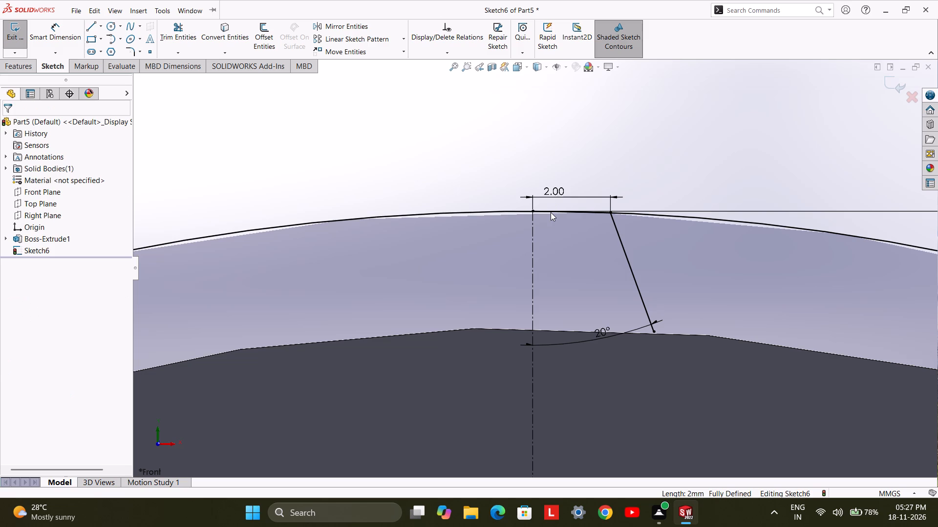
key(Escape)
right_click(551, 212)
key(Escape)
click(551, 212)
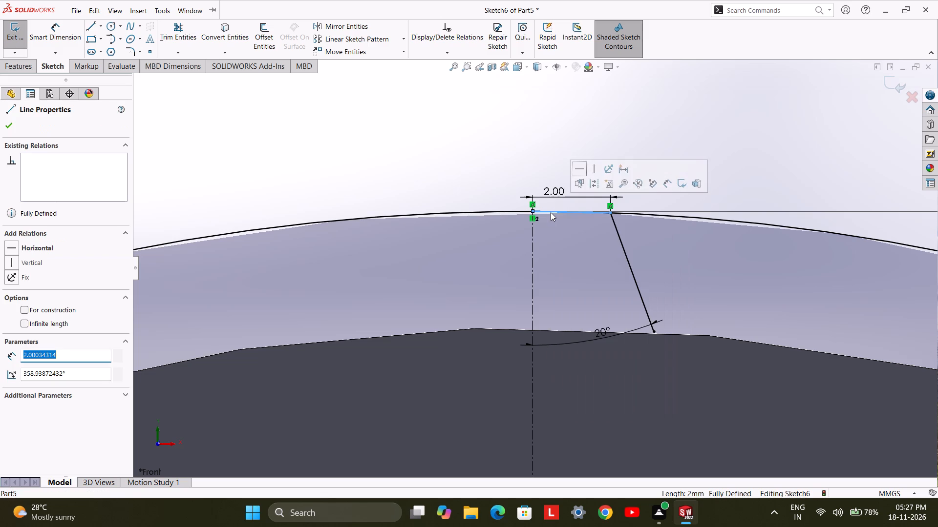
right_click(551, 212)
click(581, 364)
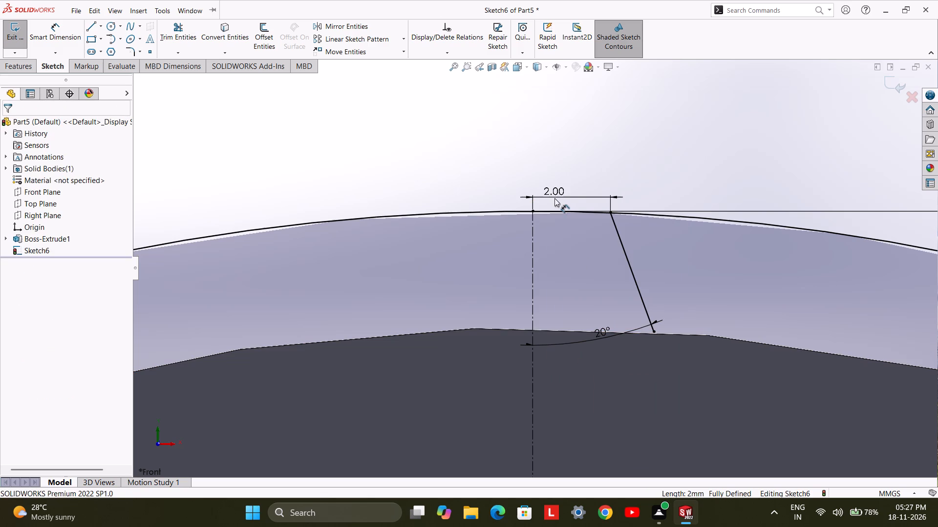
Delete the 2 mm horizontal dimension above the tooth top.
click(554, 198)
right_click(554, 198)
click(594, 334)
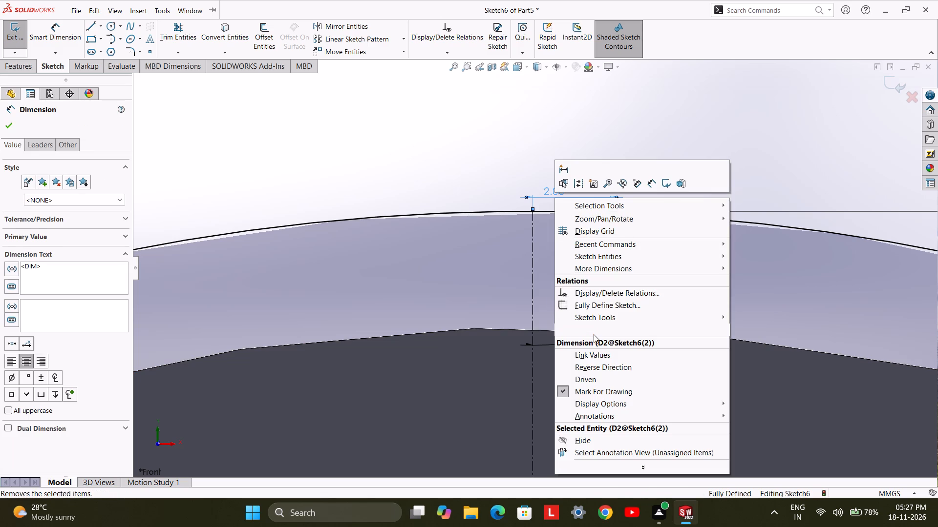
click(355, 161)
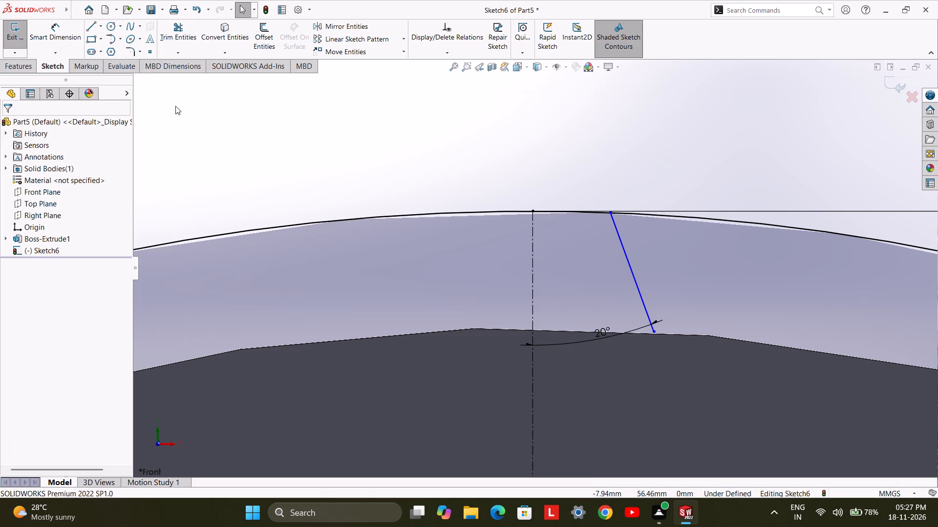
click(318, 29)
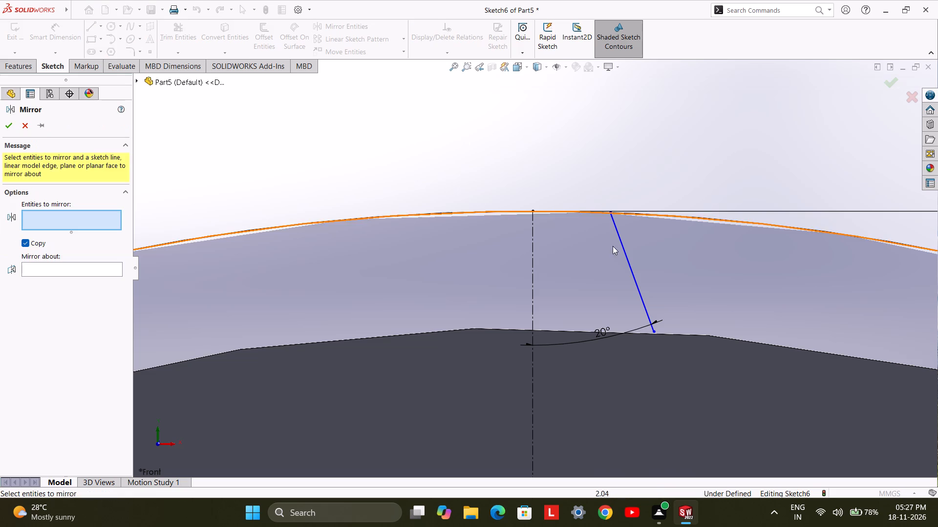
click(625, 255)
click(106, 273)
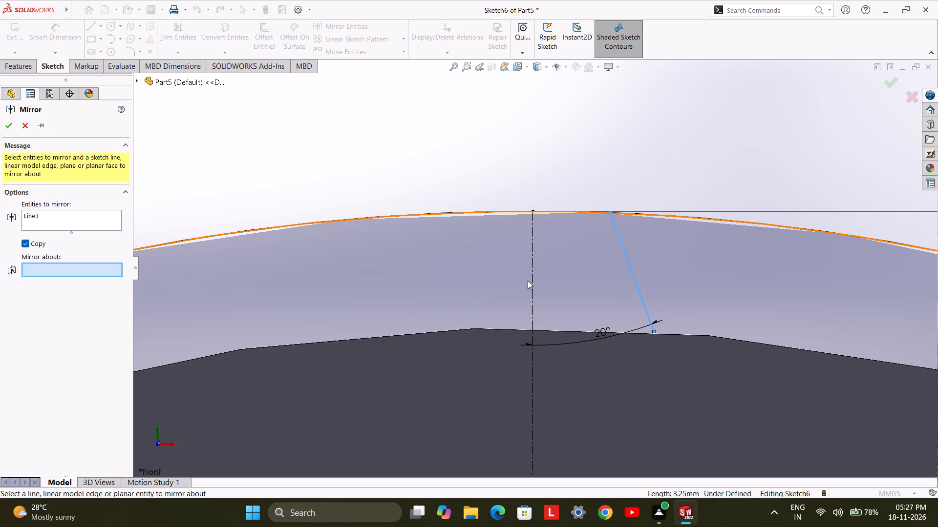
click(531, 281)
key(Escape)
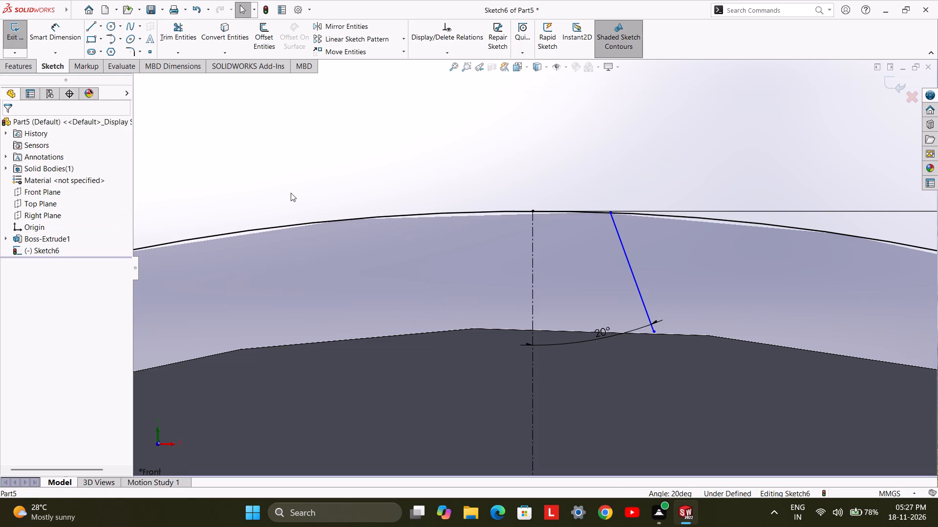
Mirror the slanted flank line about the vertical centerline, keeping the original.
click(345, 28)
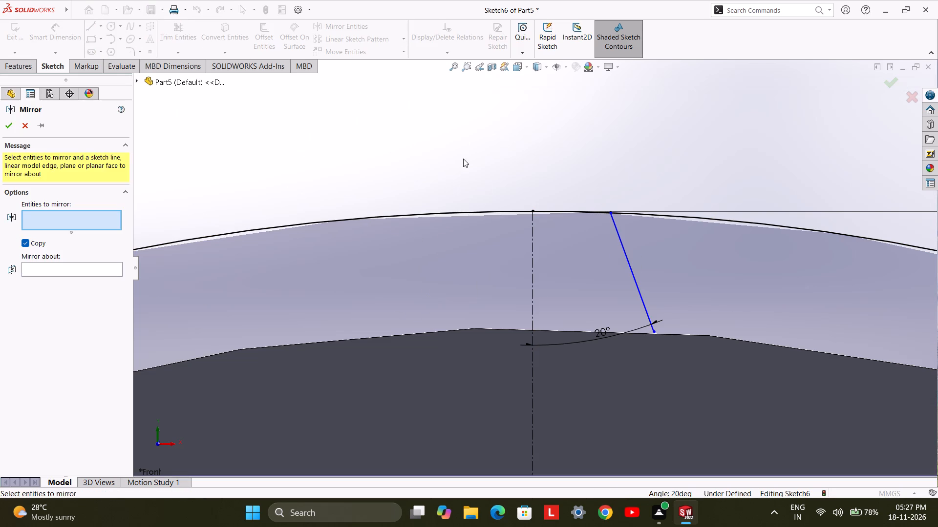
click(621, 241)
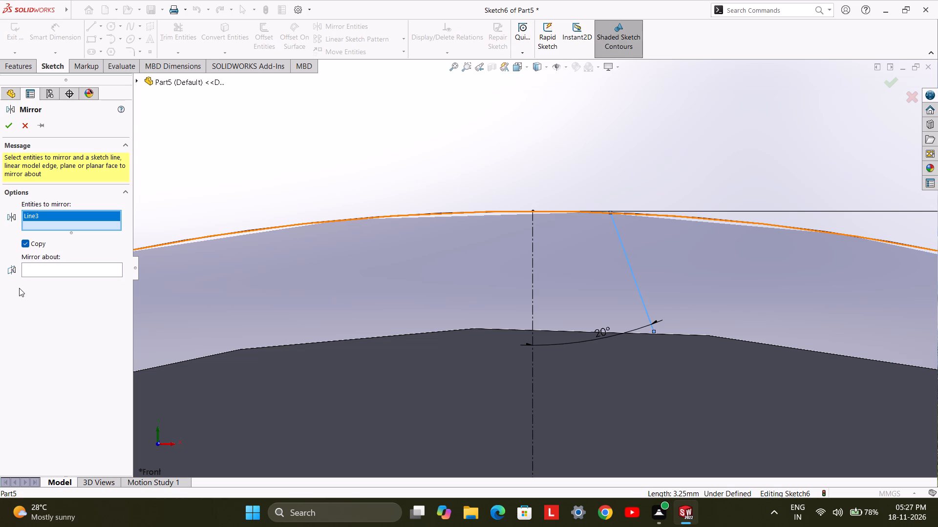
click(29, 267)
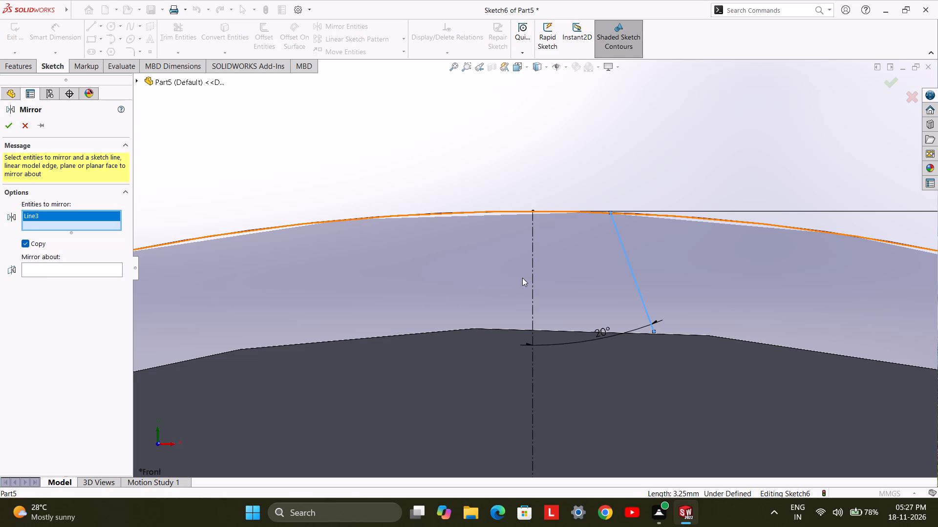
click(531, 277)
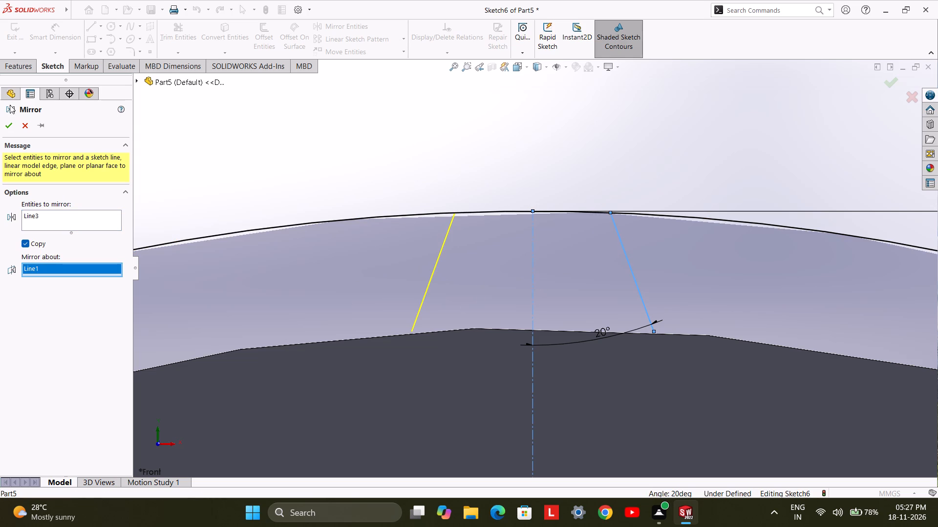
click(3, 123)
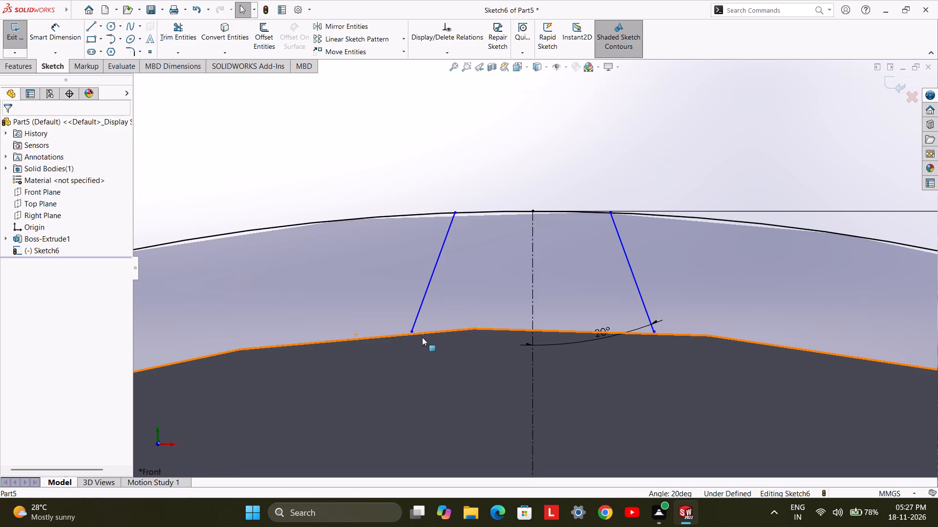
Examine where the lower ends of both tooth flank lines meet the wheel's outer rim.
scroll(422, 337, down, 8)
scroll(465, 304, down, 4)
scroll(465, 304, up, 9)
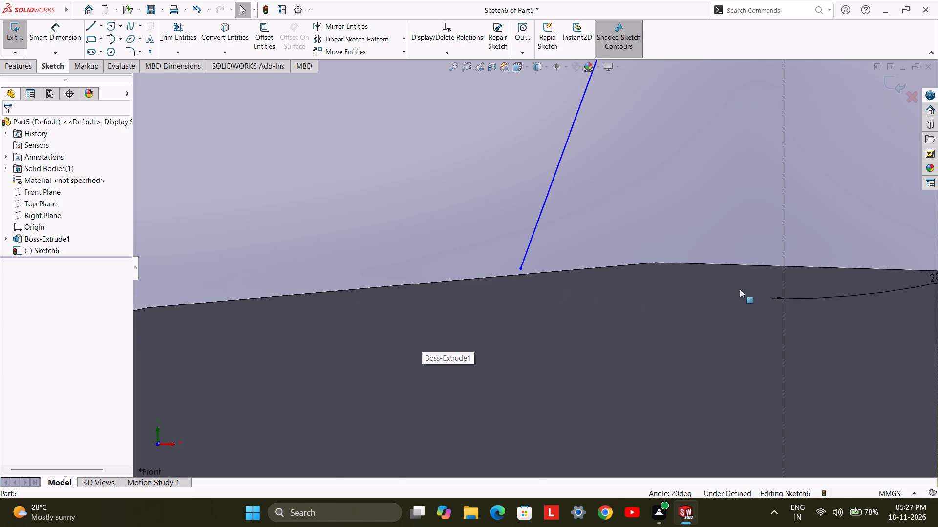
scroll(762, 282, up, 3)
scroll(811, 287, down, 4)
scroll(721, 264, down, 3)
scroll(593, 268, up, 3)
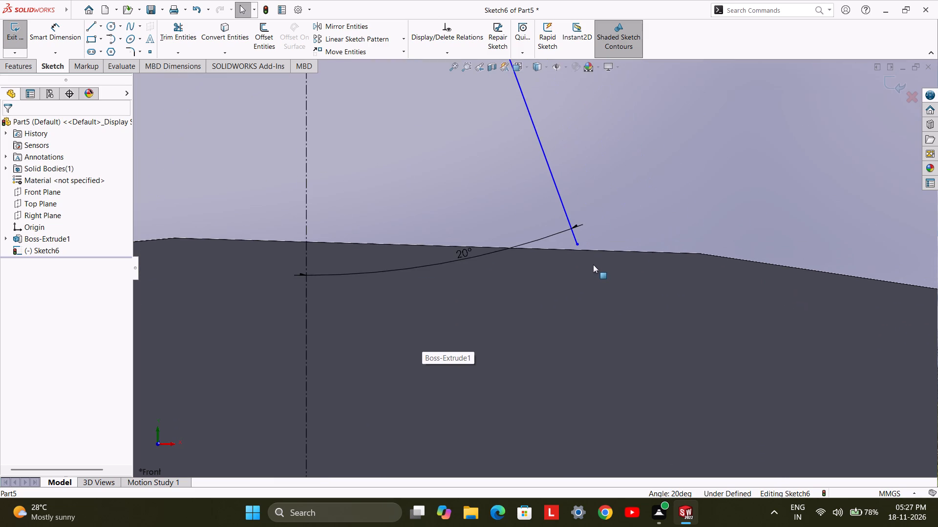
scroll(593, 264, up, 8)
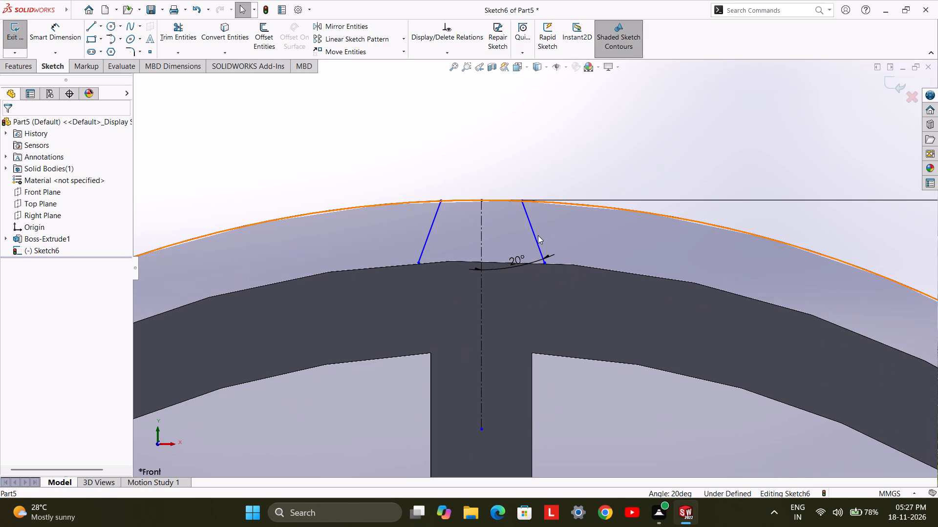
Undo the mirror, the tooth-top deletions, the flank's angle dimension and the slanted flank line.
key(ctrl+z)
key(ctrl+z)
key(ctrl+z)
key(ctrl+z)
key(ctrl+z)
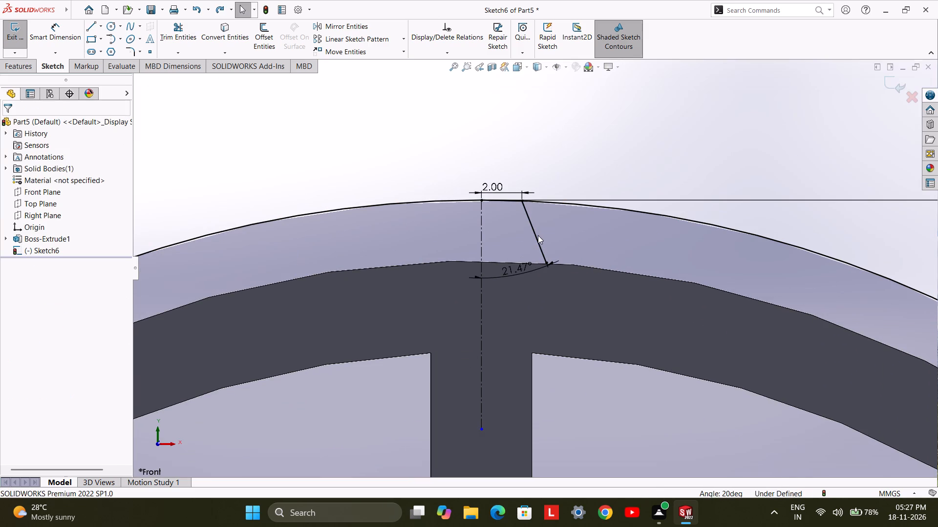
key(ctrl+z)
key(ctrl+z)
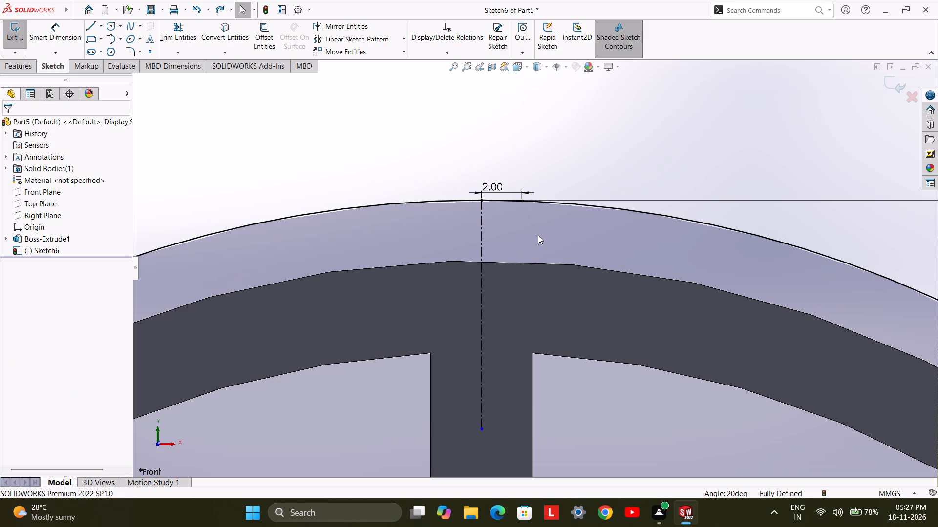
Draw a slanted tooth flank line about 3.1 mm long from the tooth-top line's outer end down to the wheel's outer rim.
click(95, 28)
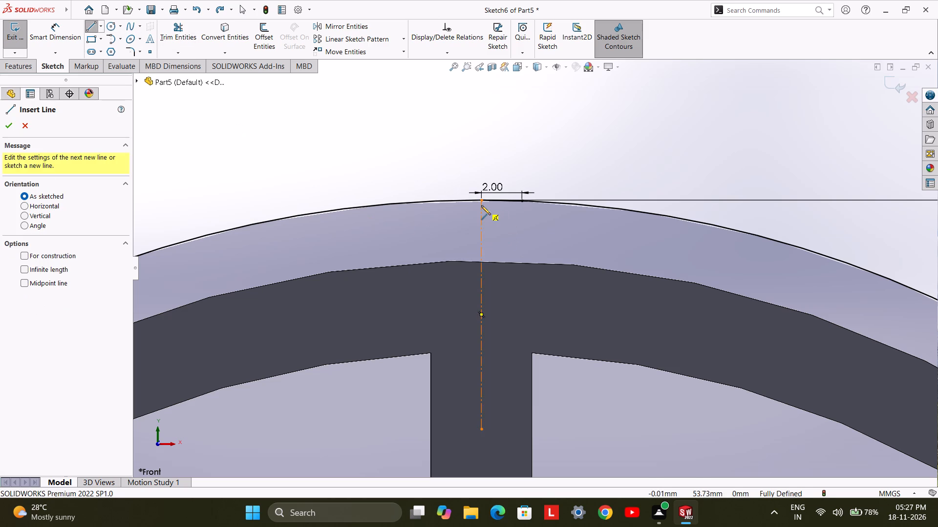
click(523, 203)
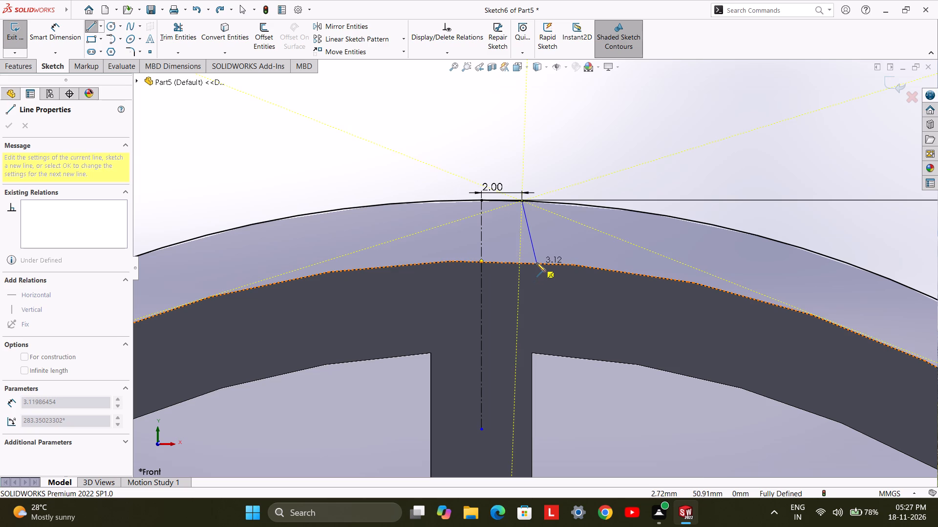
click(536, 263)
double_click(596, 147)
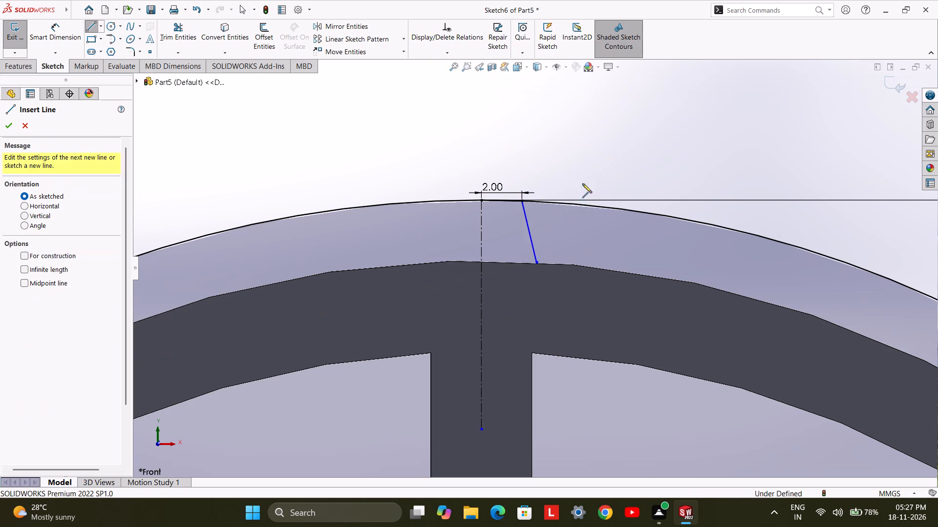
scroll(547, 266, down, 14)
scroll(521, 258, up, 7)
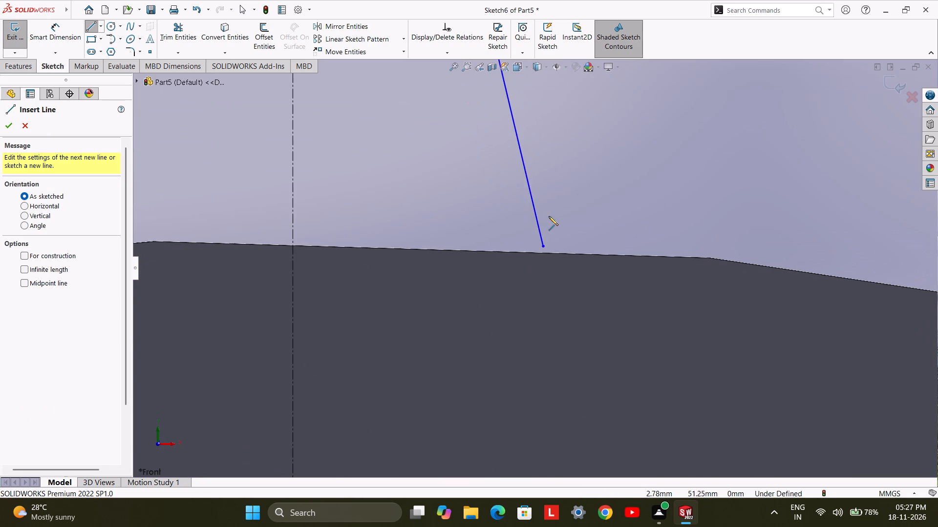
scroll(549, 216, up, 10)
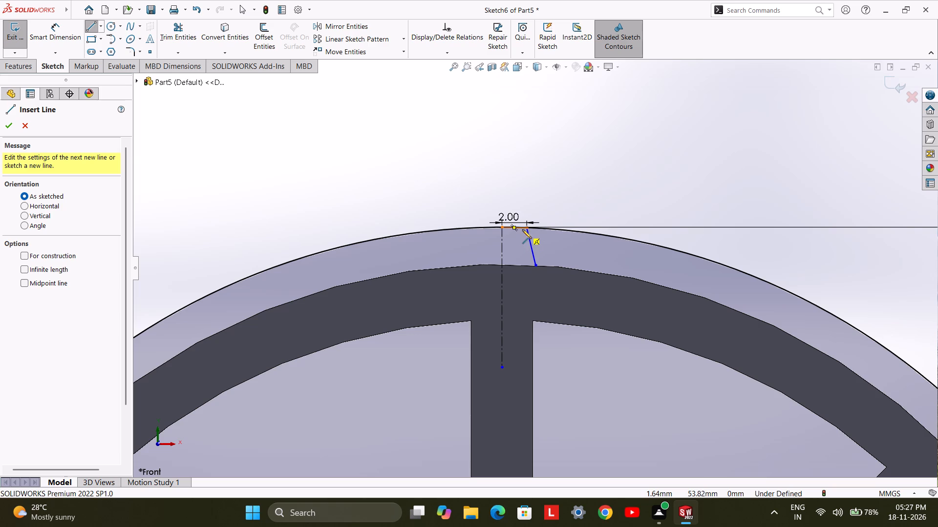
click(3, 127)
Dimension the angle between the vertical centerline and the new flank line as 20 degrees.
click(45, 43)
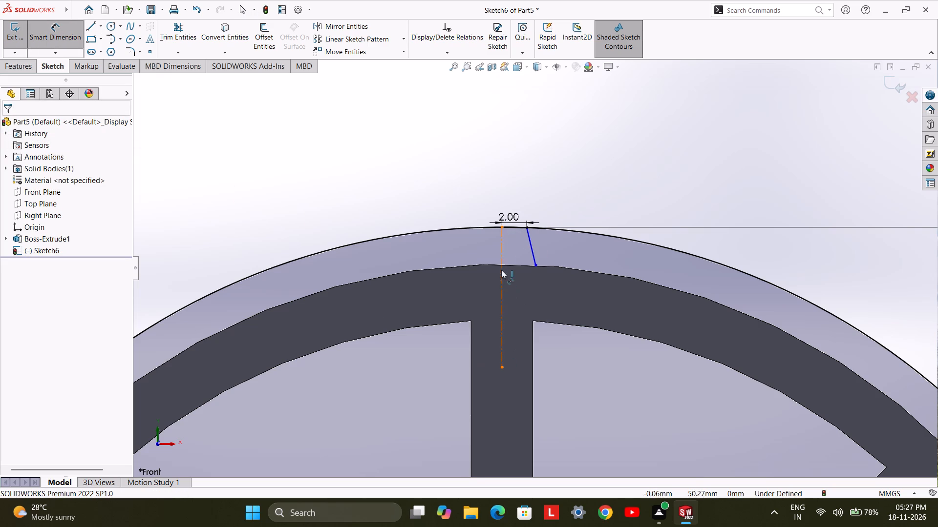
click(504, 255)
click(532, 252)
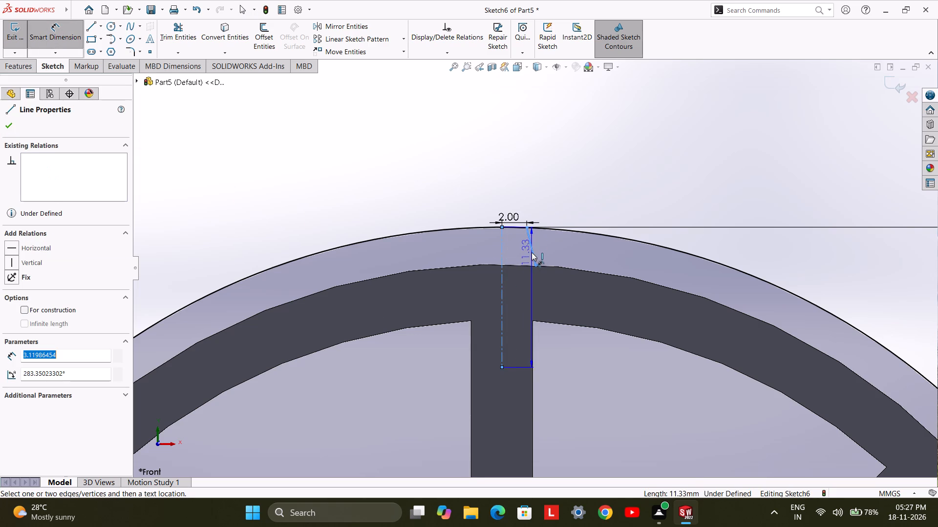
click(529, 278)
text(20)
key(Return)
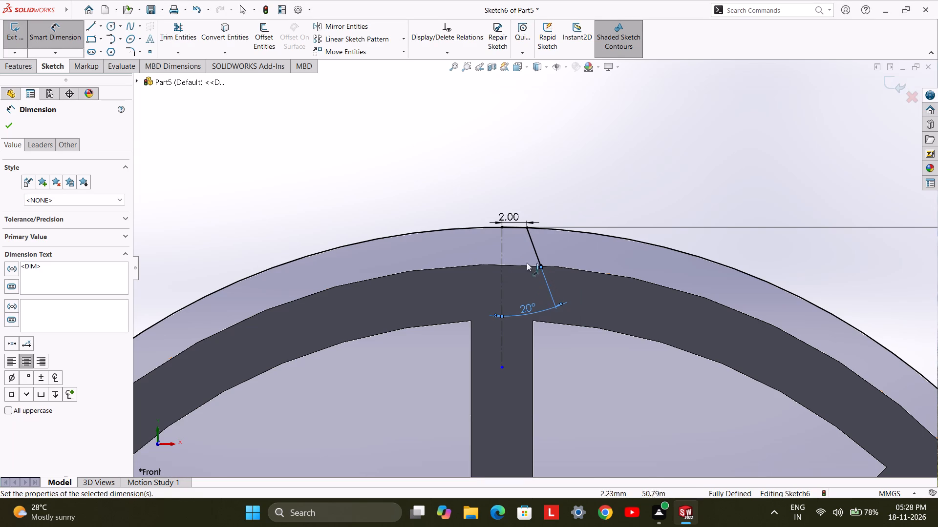
Delete the short tooth-top line between the centerline's upper end and the flank line.
scroll(519, 252, down, 1)
scroll(519, 252, up, 1)
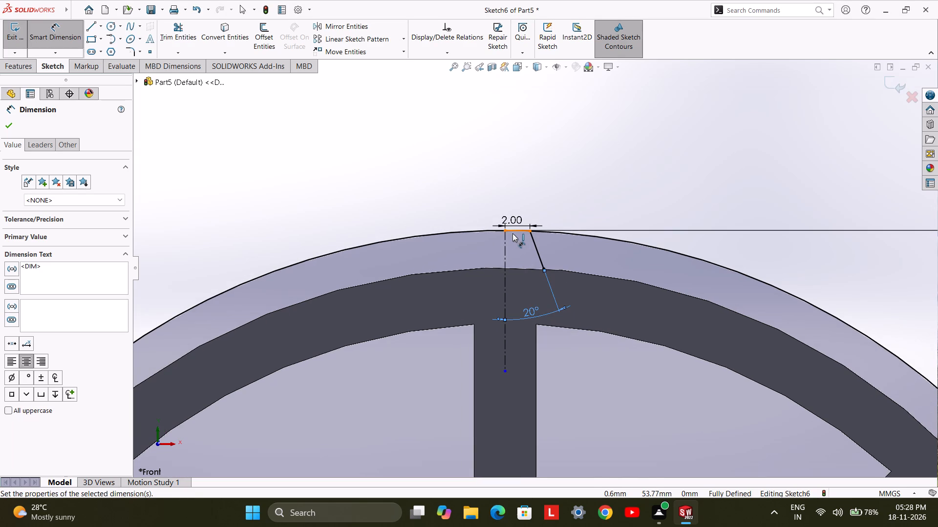
click(512, 233)
right_click(512, 233)
key(Escape)
key(Escape)
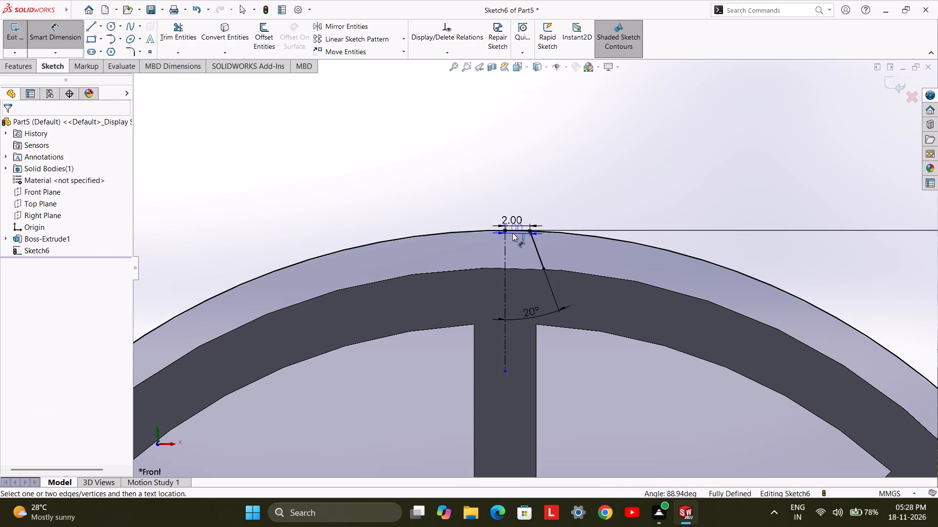
click(512, 233)
key(Escape)
key(Escape)
key(Escape)
click(512, 233)
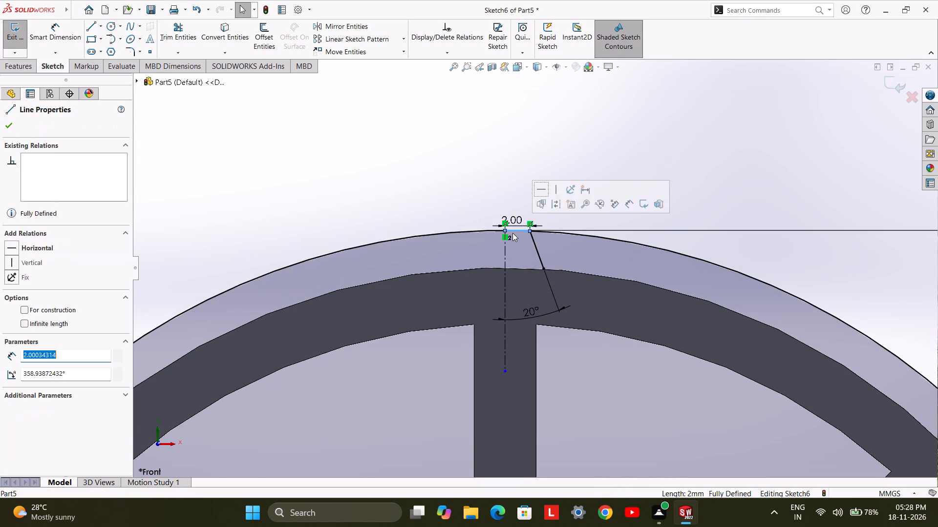
right_click(512, 233)
click(546, 387)
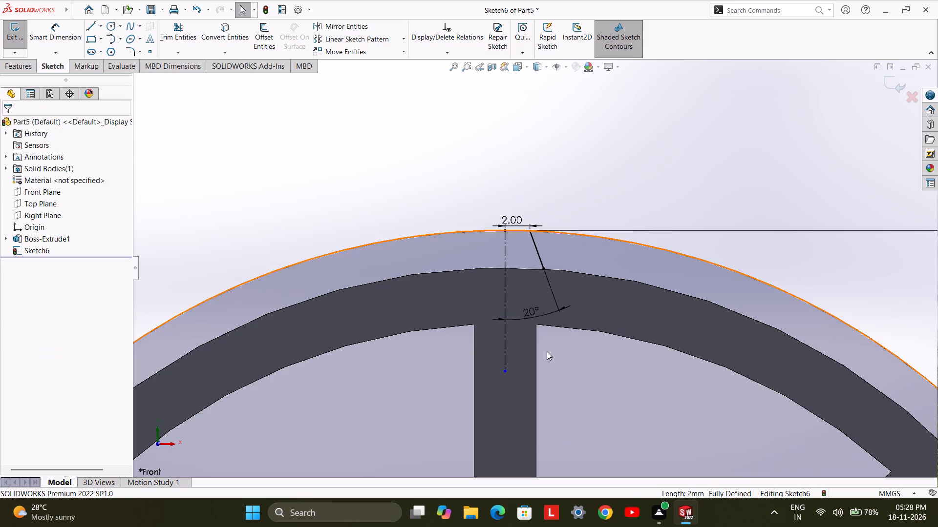
Delete the 2 mm horizontal dimension above the tooth top.
click(517, 224)
right_click(517, 224)
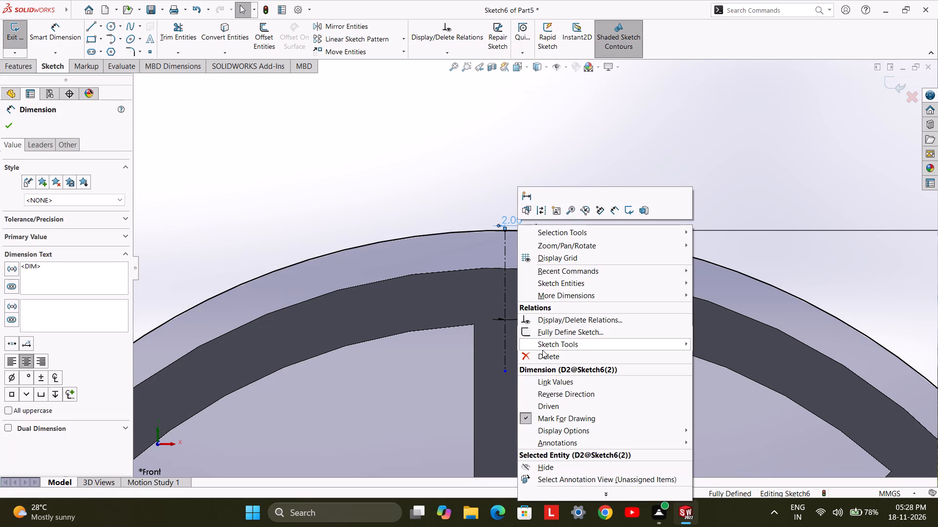
click(543, 353)
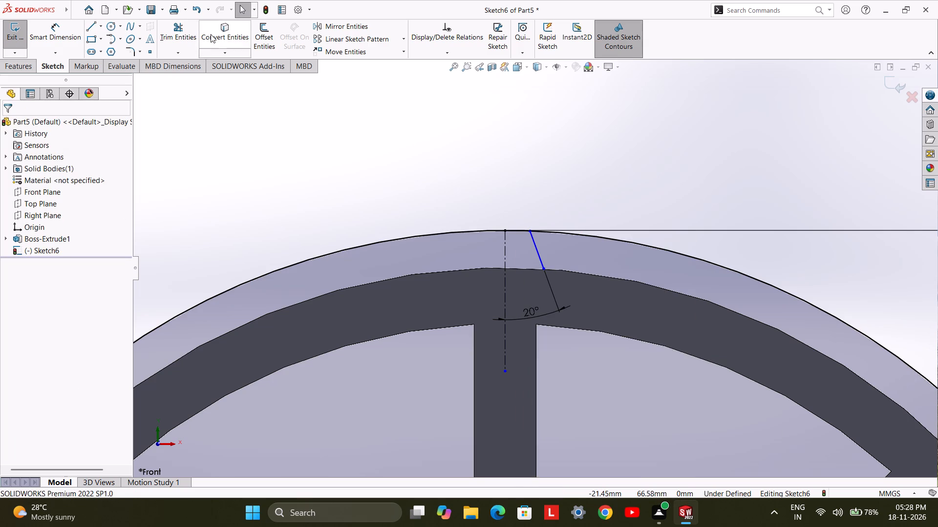
Mirror the slanted tooth flank line about the vertical centerline, keeping the original.
click(363, 27)
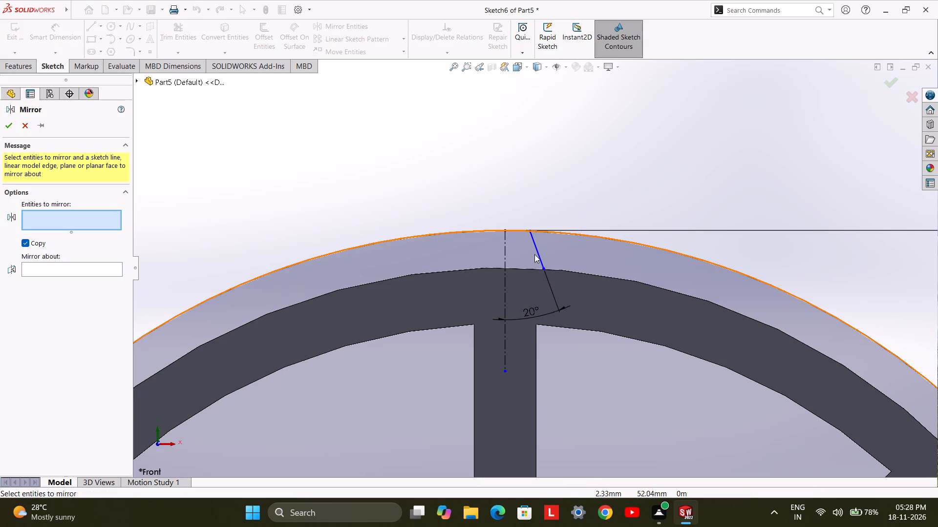
click(536, 247)
click(105, 266)
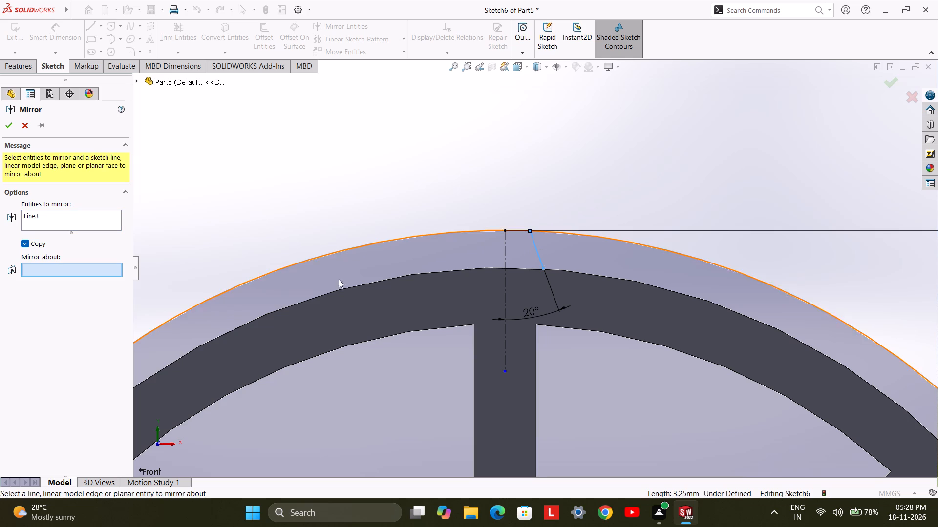
click(505, 284)
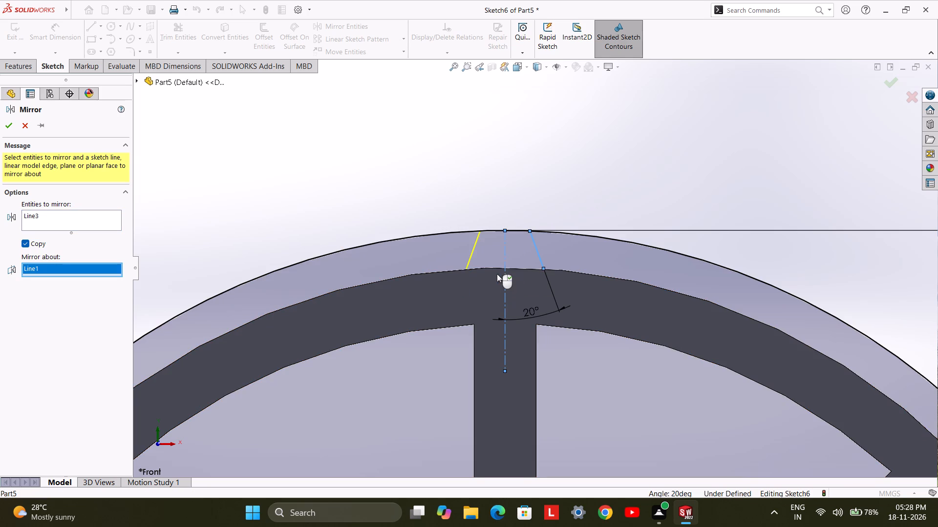
click(12, 130)
key(Escape)
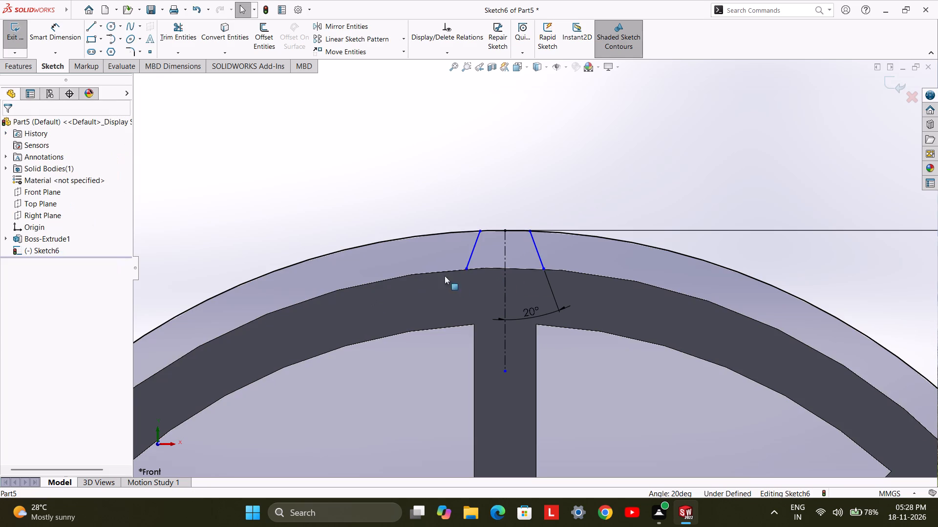
Delete the vertical centerline between the two tooth flanks along with its associated dimension.
click(505, 247)
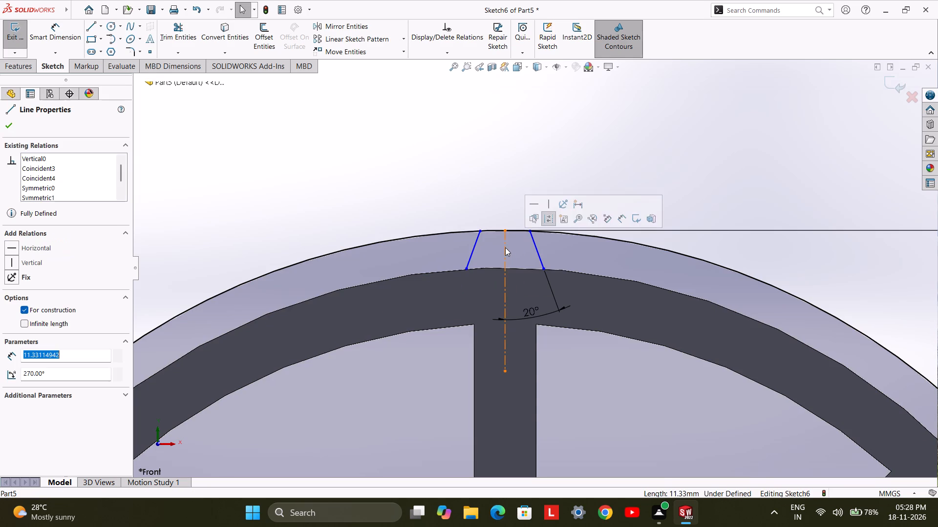
right_click(505, 247)
click(545, 389)
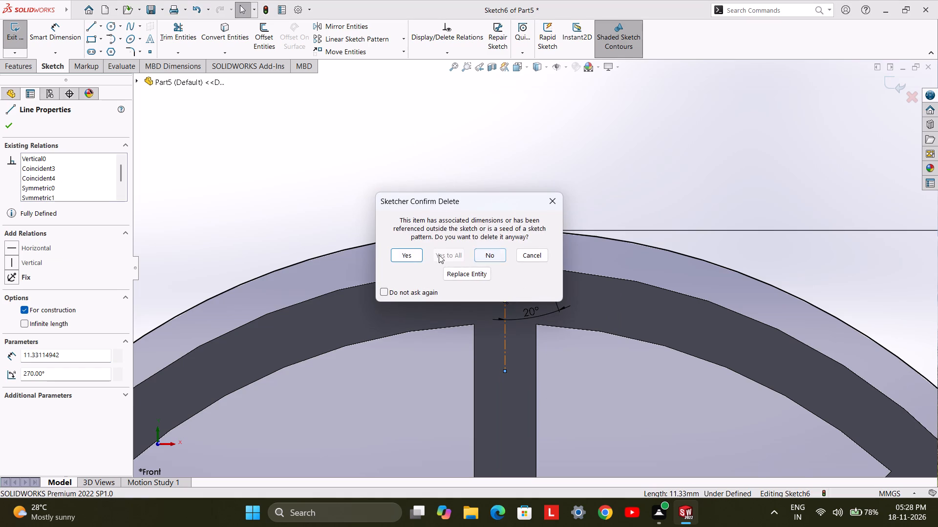
click(411, 254)
Fully define all entities in the tooth sketch with automatic relations and dimensions.
drag(470, 184, 457, 272)
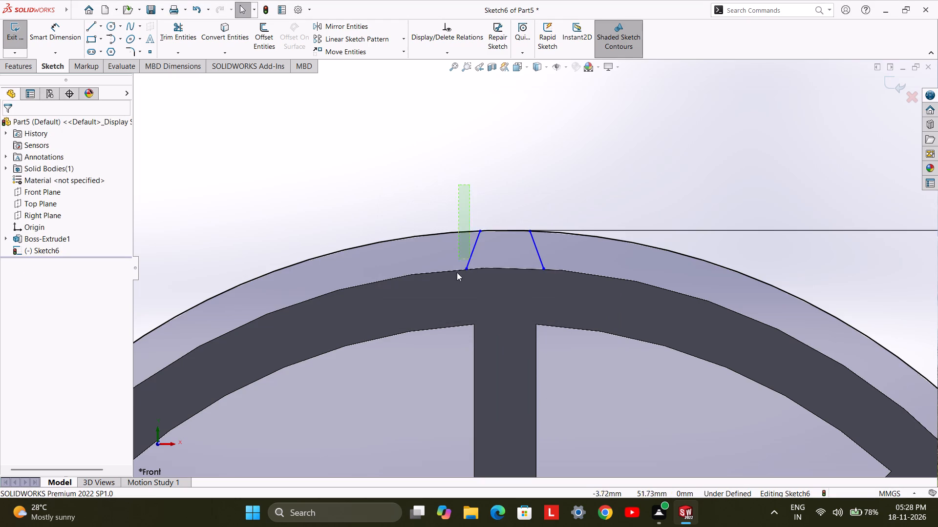
drag(457, 272, 631, 313)
key(Escape)
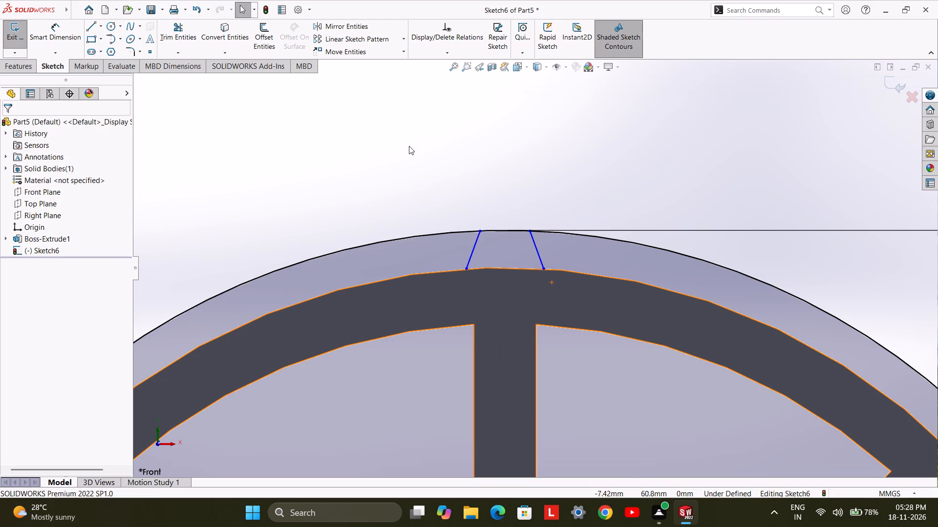
drag(410, 172, 580, 302)
right_click(580, 302)
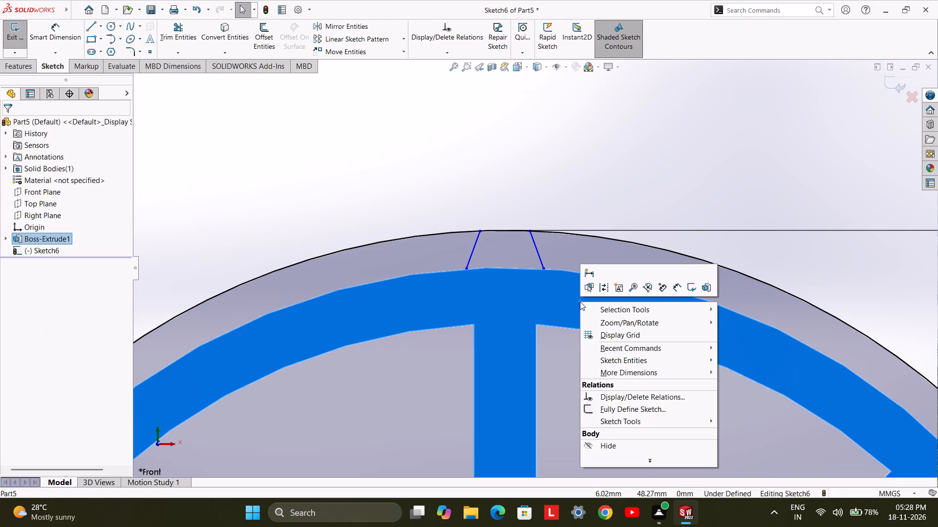
click(618, 408)
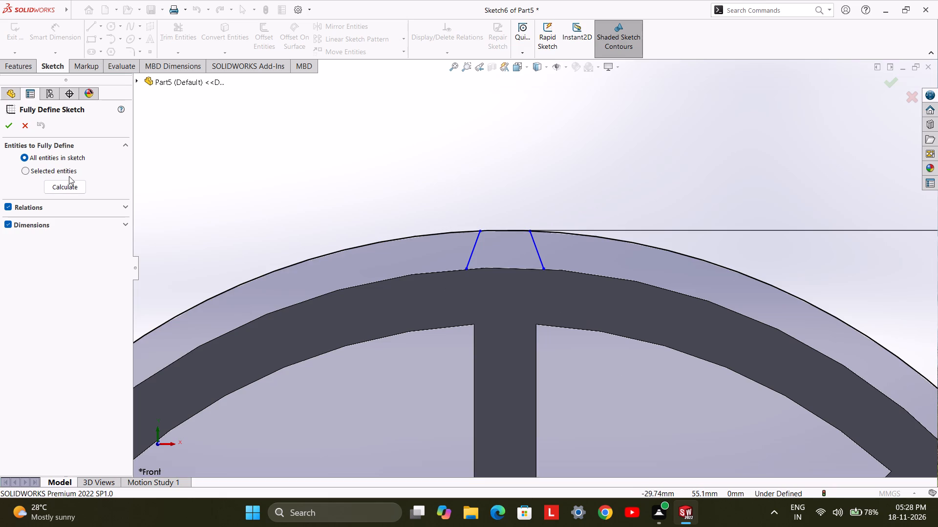
click(14, 128)
click(275, 160)
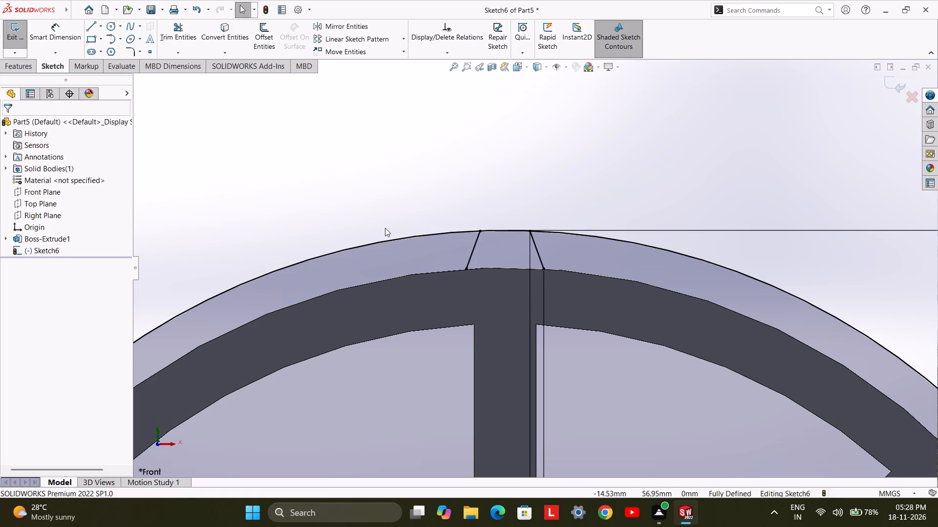
Trim the 108 mm circle to closest outside the two flanks, leaving only the short arc across the tooth top.
scroll(529, 272, down, 3)
scroll(529, 272, up, 13)
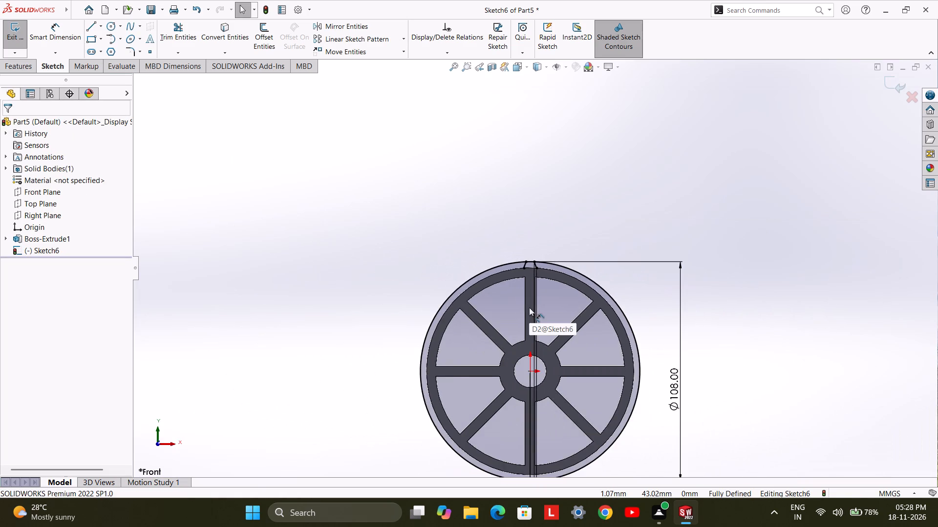
scroll(529, 307, up, 4)
scroll(529, 307, down, 5)
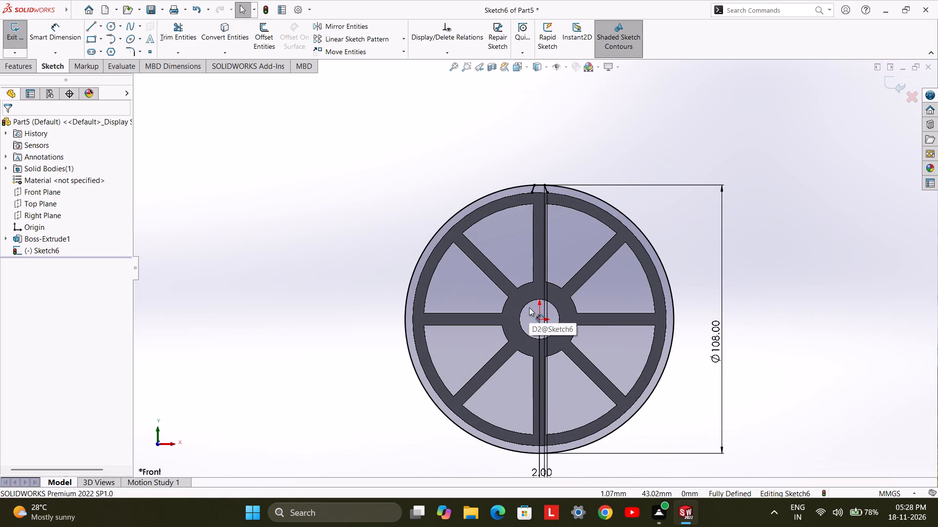
scroll(549, 180, down, 7)
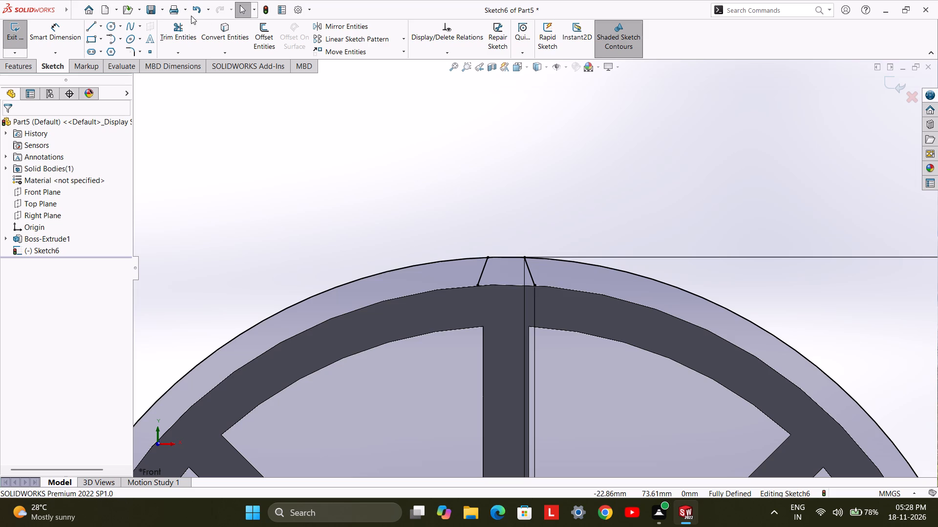
click(169, 17)
click(173, 27)
key(Escape)
click(180, 37)
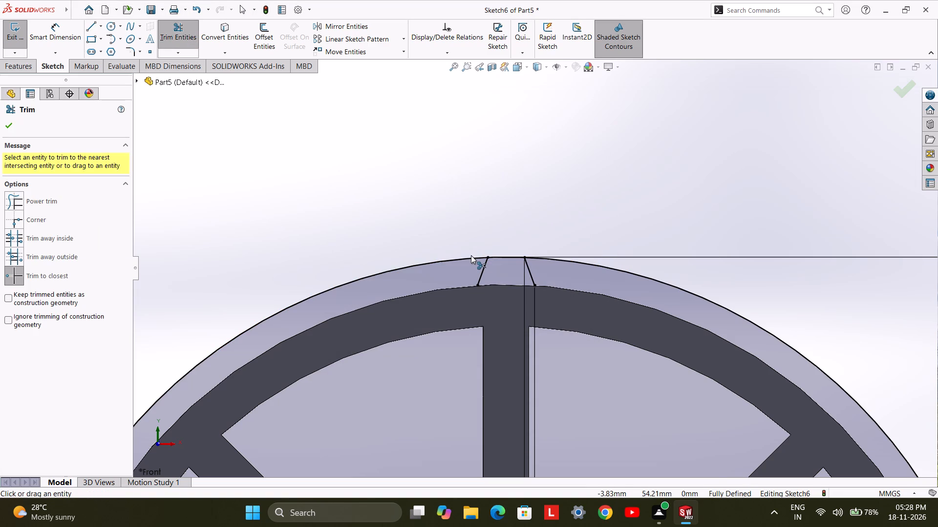
click(470, 258)
scroll(544, 287, down, 2)
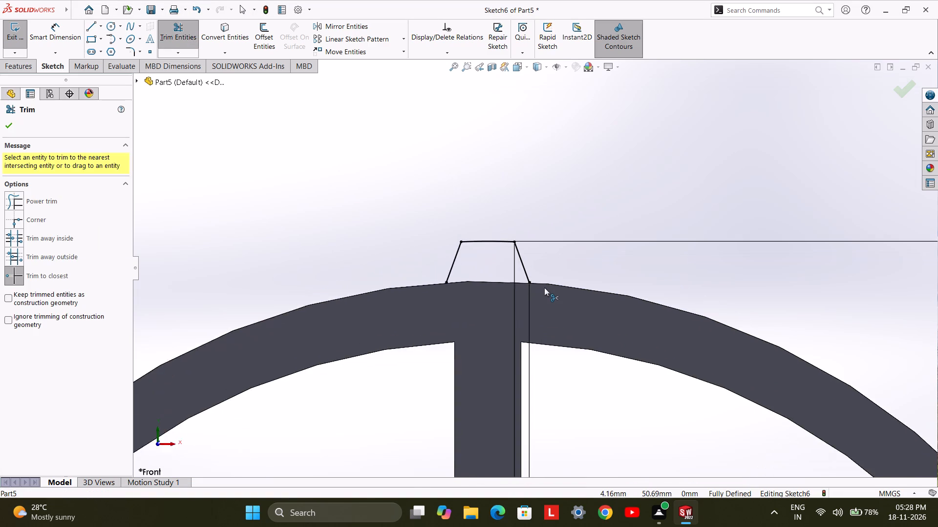
scroll(544, 287, up, 6)
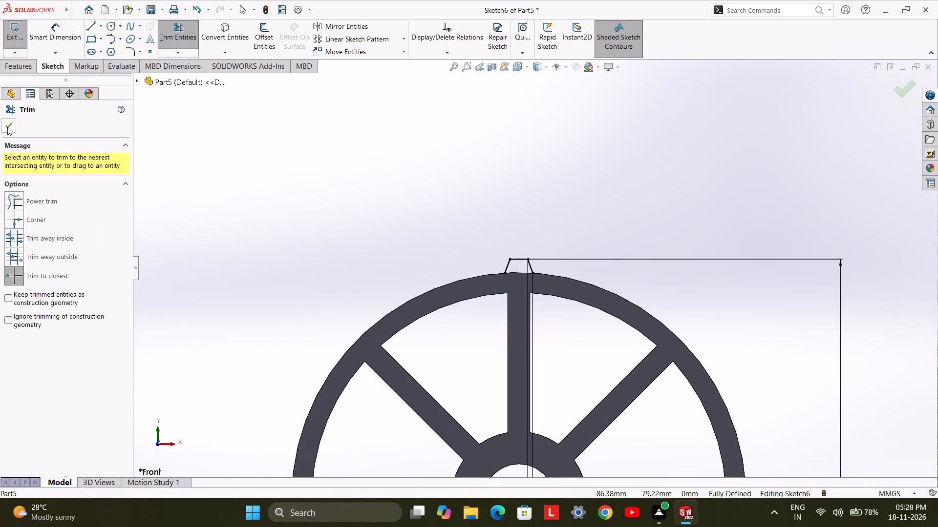
click(8, 122)
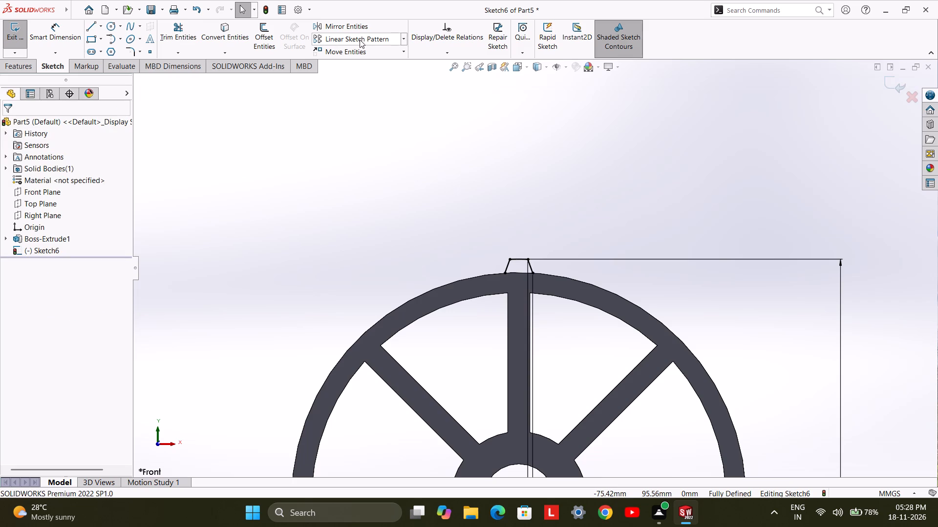
Circular-pattern the tooth's two flanks and top arc around the origin with 26 equally spaced instances over 360 degrees.
click(401, 41)
click(390, 60)
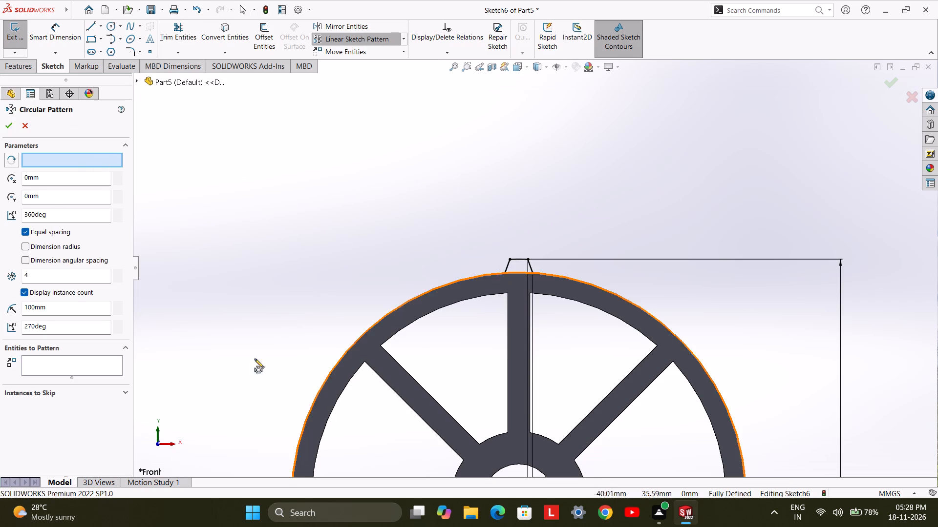
click(103, 369)
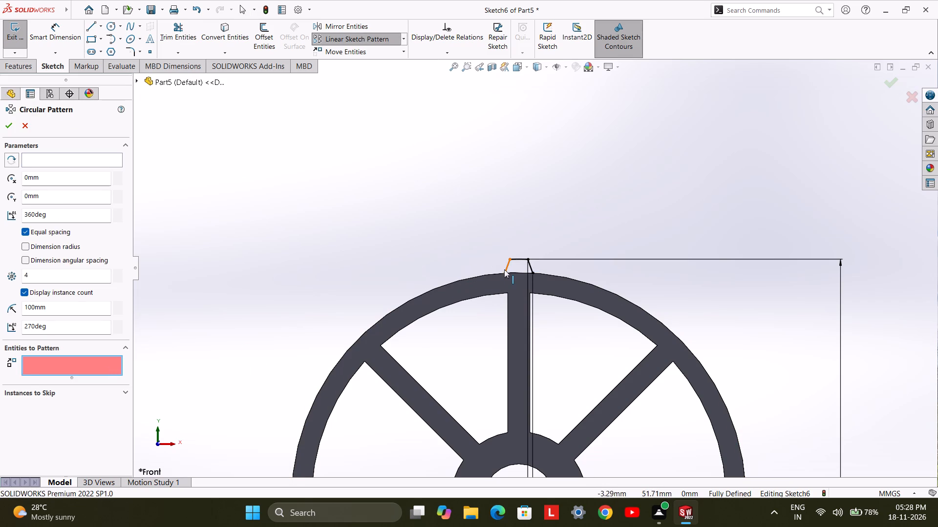
click(504, 269)
click(517, 260)
click(529, 267)
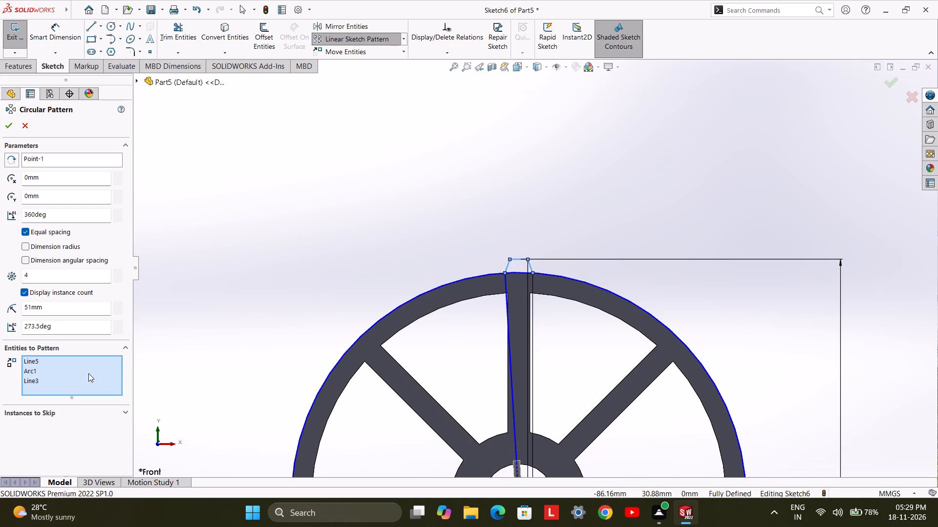
double_click(43, 272)
text(26)
key(Return)
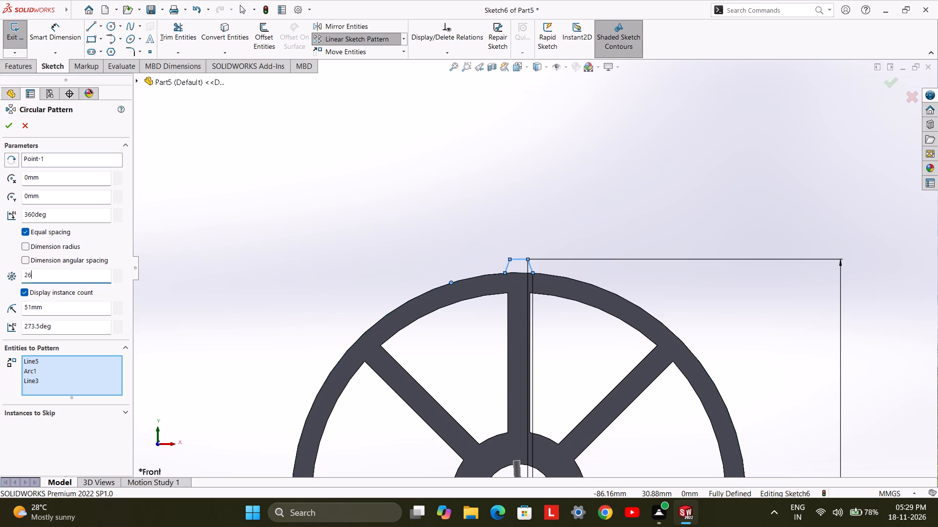
scroll(145, 369, down, 1)
scroll(474, 304, down, 2)
scroll(658, 323, up, 5)
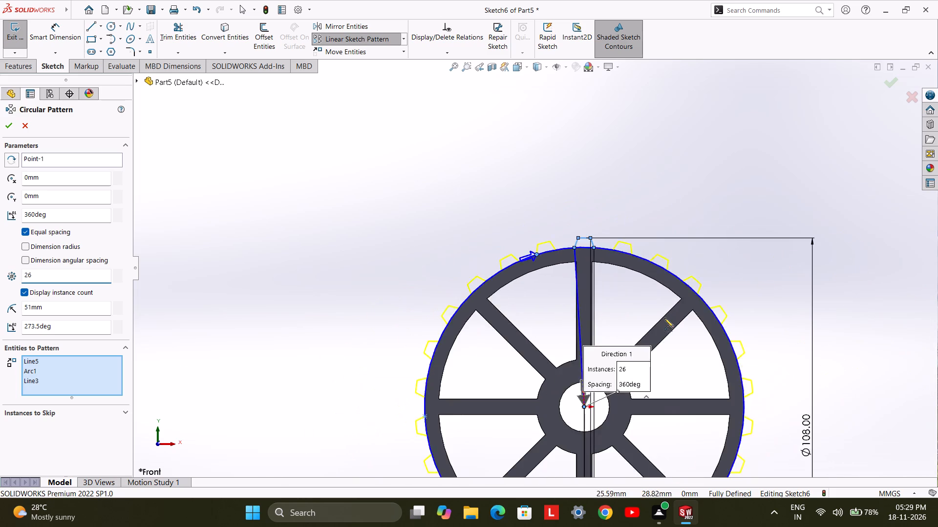
scroll(664, 318, up, 3)
scroll(590, 394, down, 3)
scroll(585, 403, up, 3)
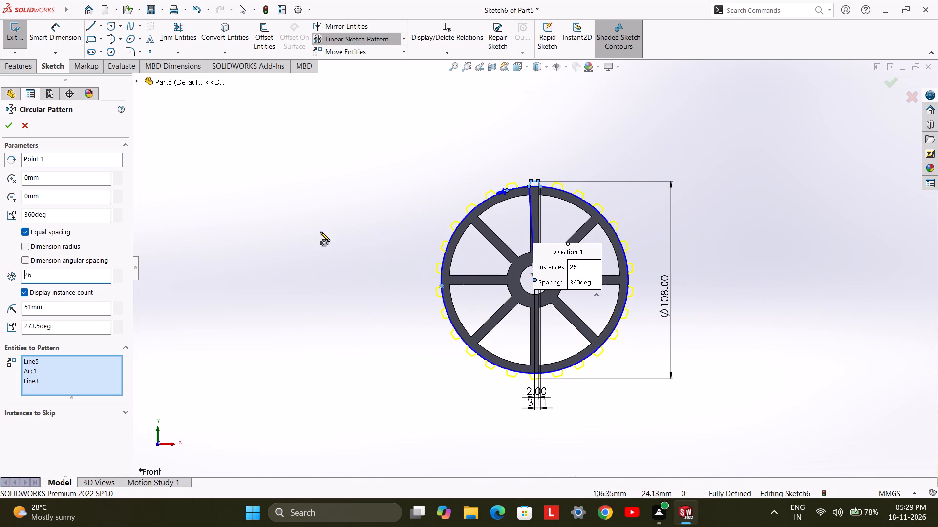
click(5, 129)
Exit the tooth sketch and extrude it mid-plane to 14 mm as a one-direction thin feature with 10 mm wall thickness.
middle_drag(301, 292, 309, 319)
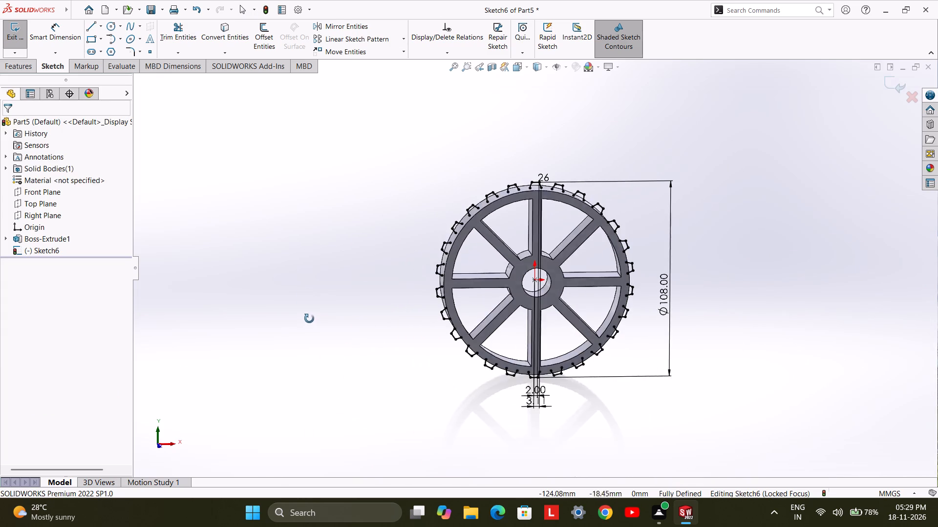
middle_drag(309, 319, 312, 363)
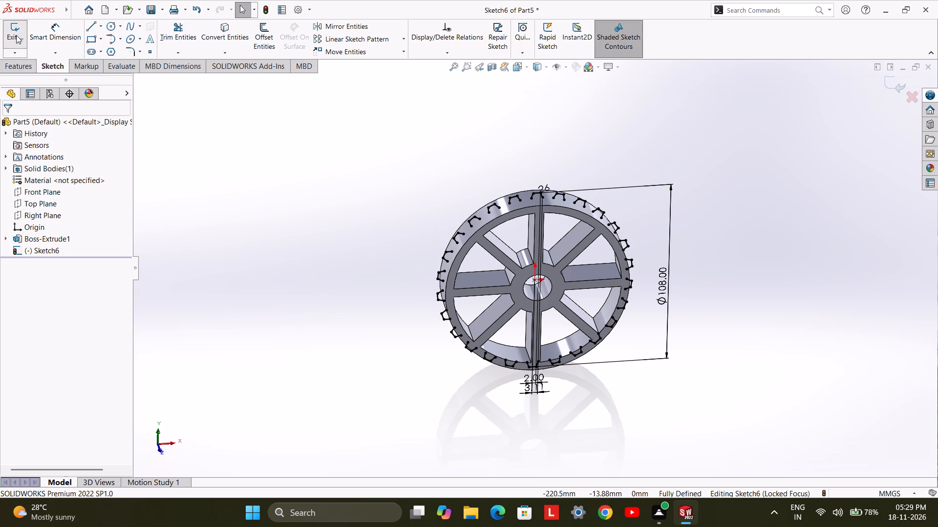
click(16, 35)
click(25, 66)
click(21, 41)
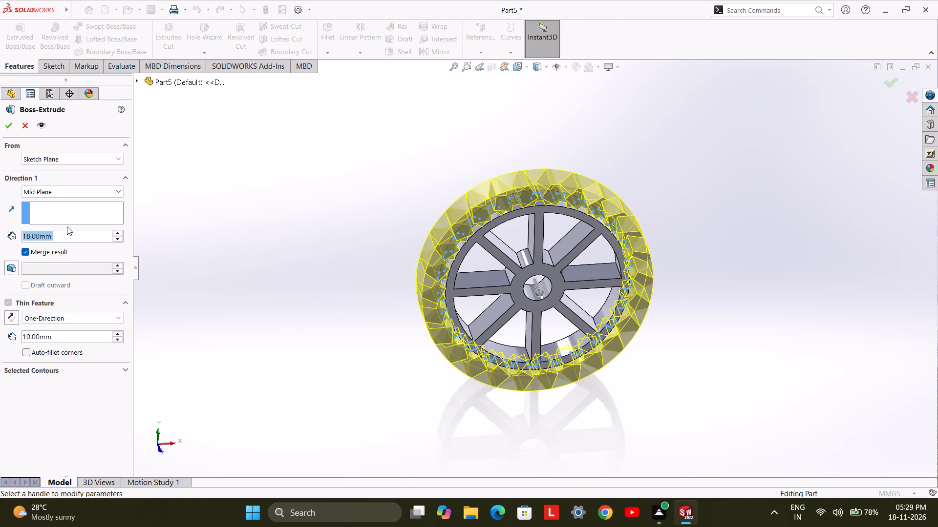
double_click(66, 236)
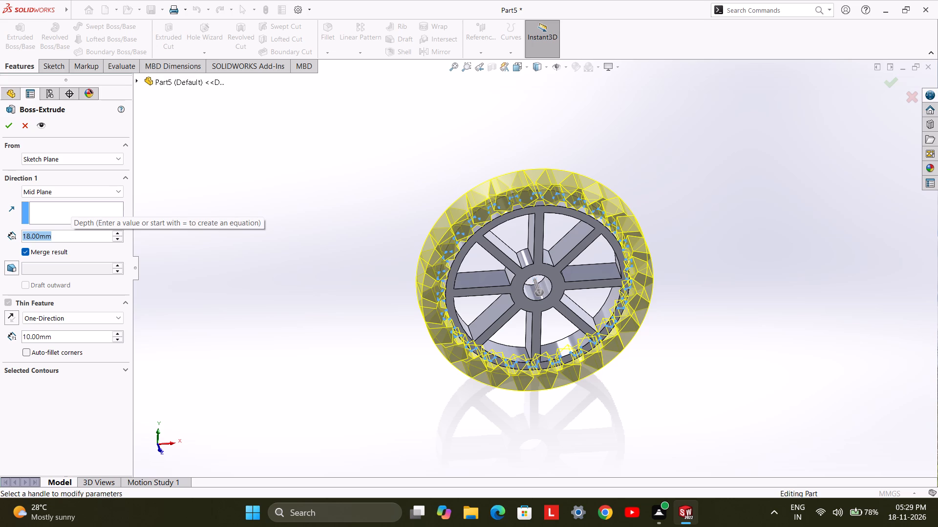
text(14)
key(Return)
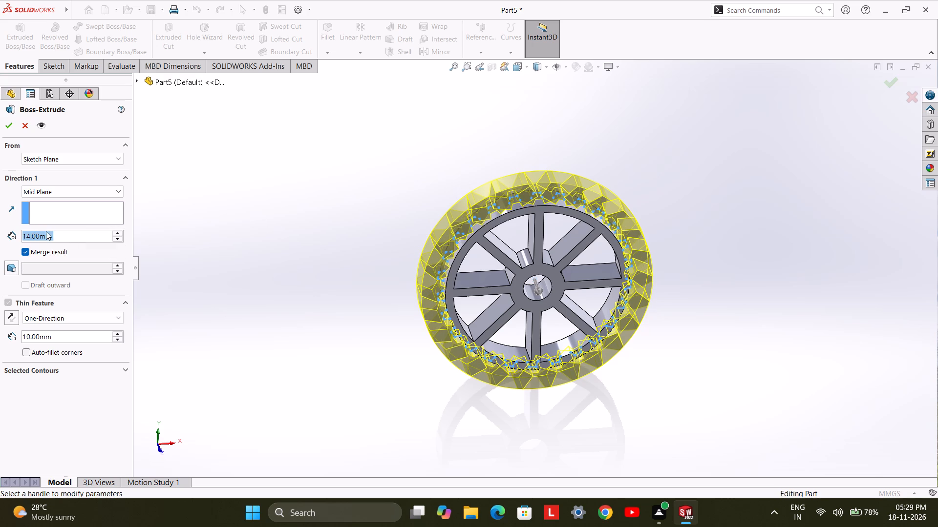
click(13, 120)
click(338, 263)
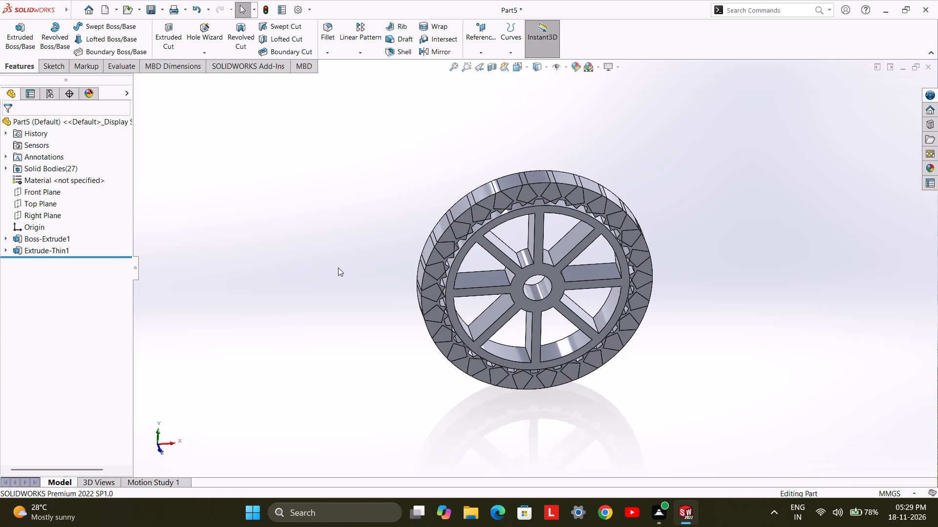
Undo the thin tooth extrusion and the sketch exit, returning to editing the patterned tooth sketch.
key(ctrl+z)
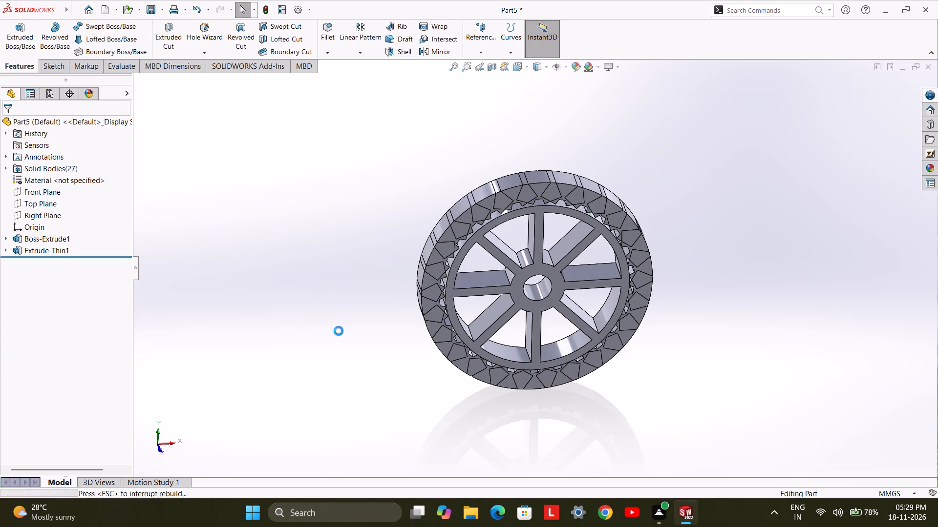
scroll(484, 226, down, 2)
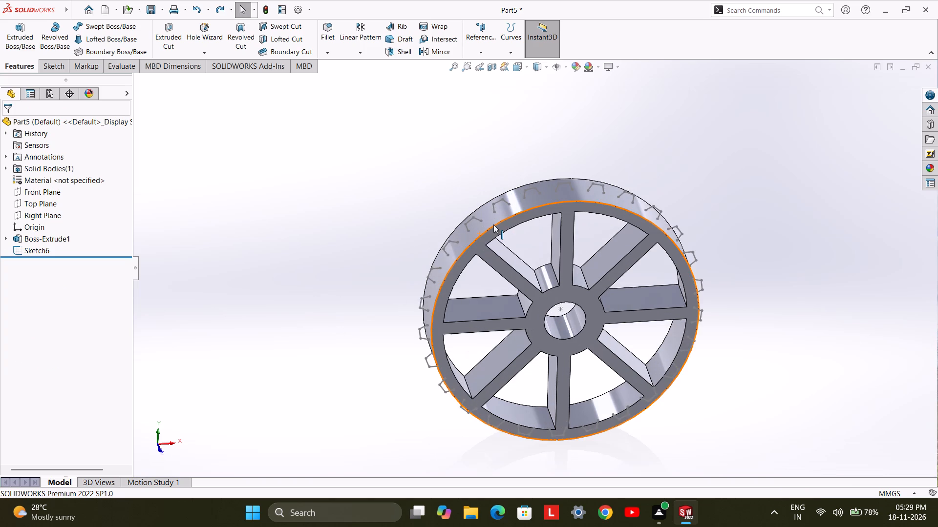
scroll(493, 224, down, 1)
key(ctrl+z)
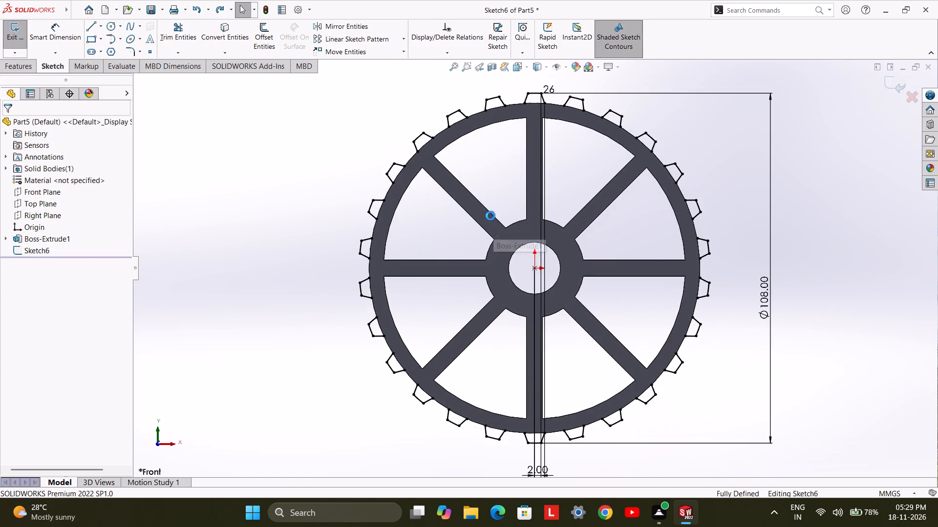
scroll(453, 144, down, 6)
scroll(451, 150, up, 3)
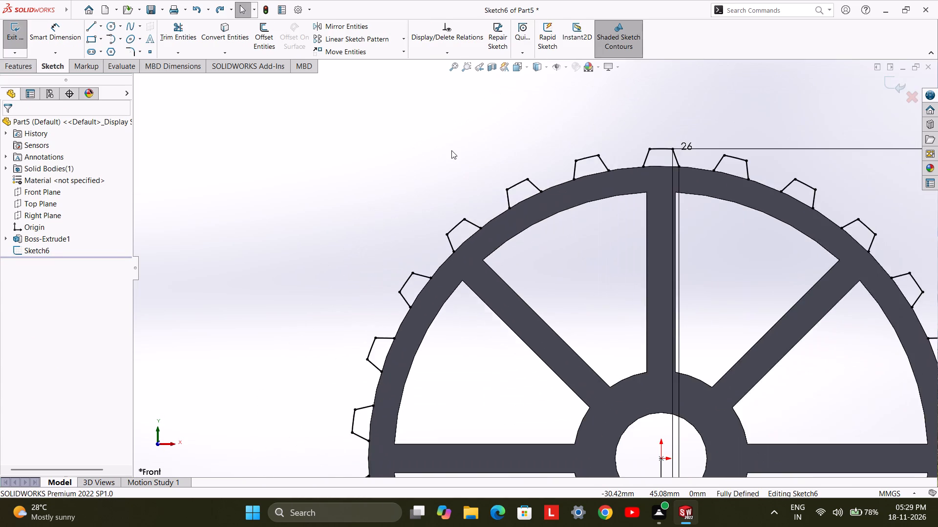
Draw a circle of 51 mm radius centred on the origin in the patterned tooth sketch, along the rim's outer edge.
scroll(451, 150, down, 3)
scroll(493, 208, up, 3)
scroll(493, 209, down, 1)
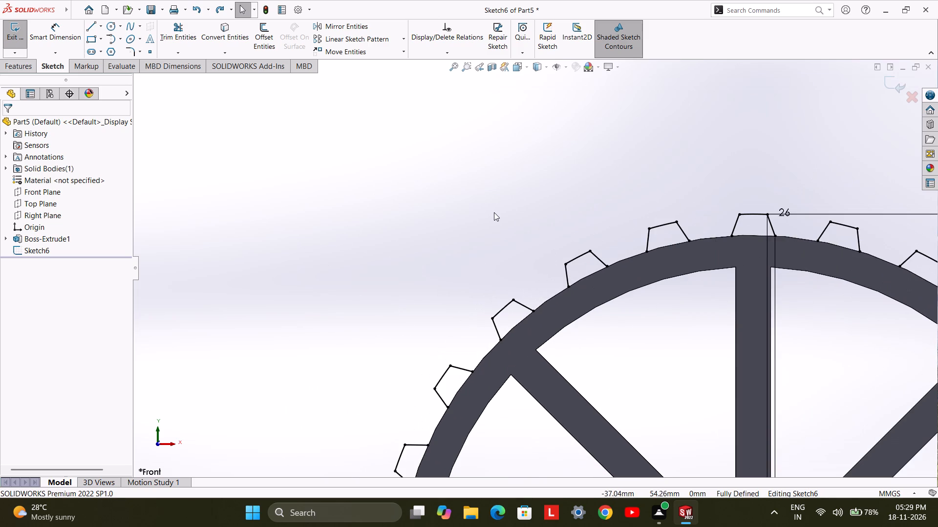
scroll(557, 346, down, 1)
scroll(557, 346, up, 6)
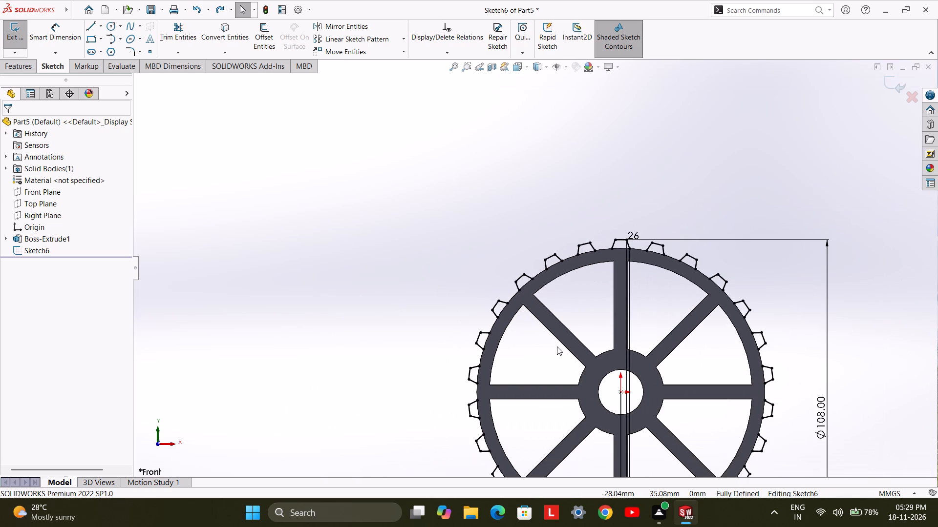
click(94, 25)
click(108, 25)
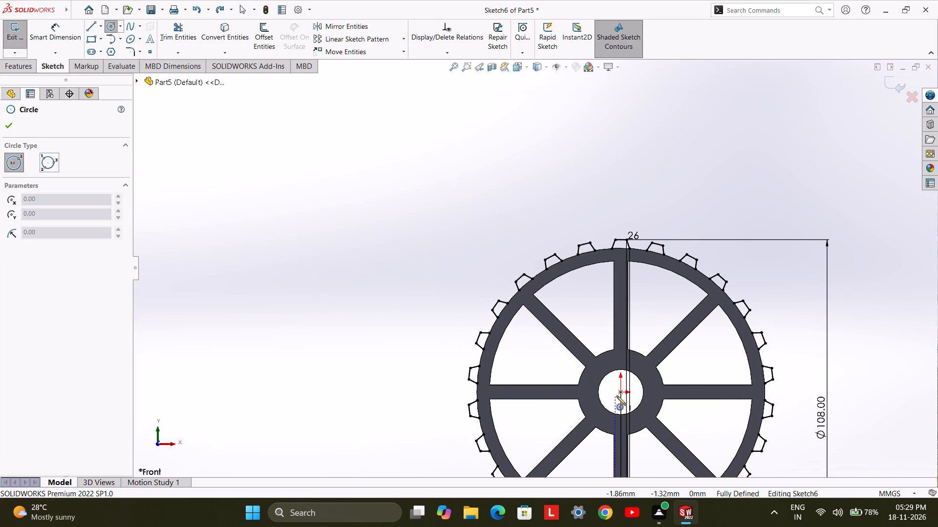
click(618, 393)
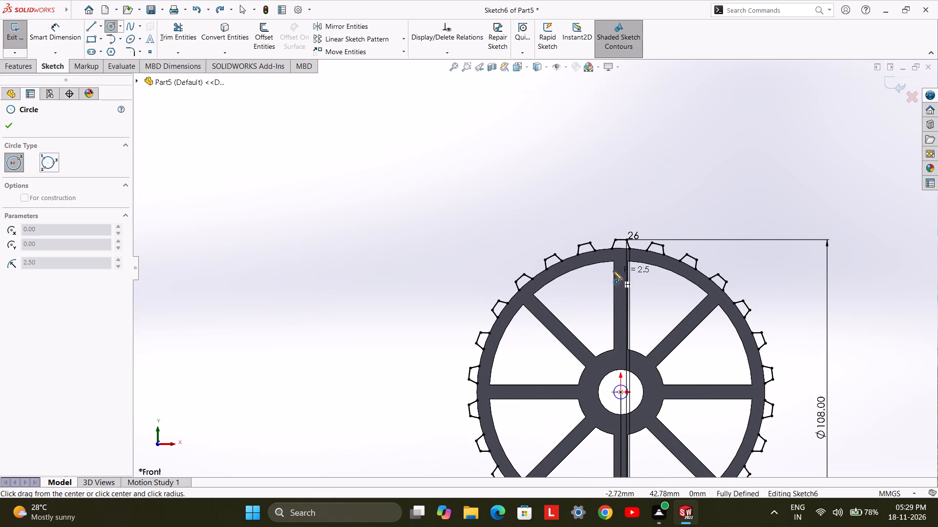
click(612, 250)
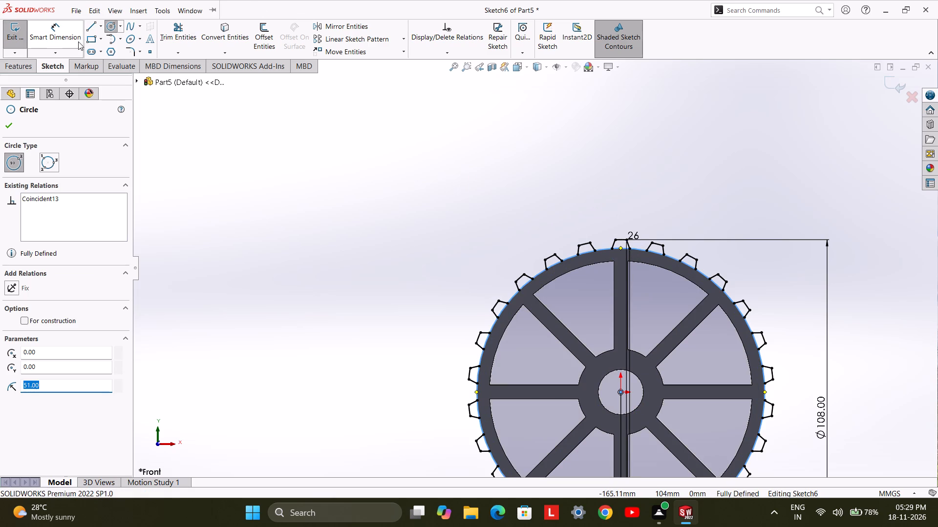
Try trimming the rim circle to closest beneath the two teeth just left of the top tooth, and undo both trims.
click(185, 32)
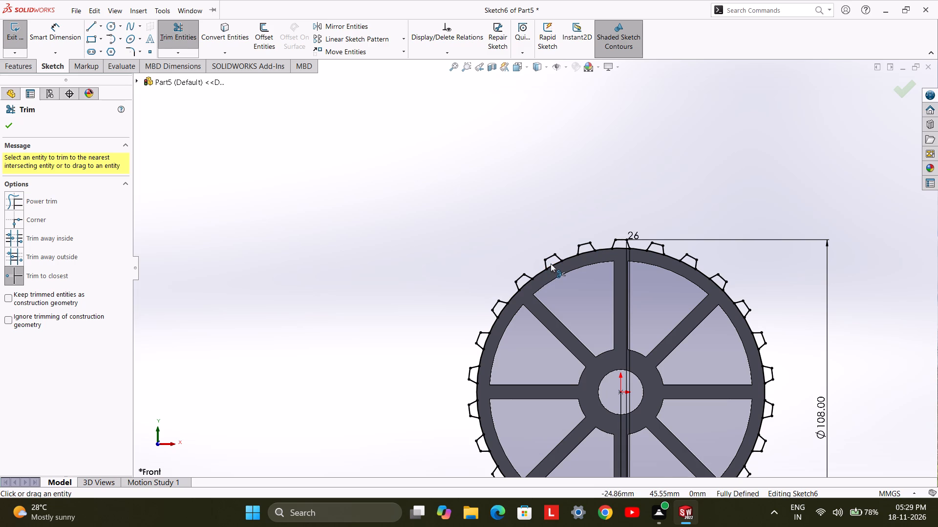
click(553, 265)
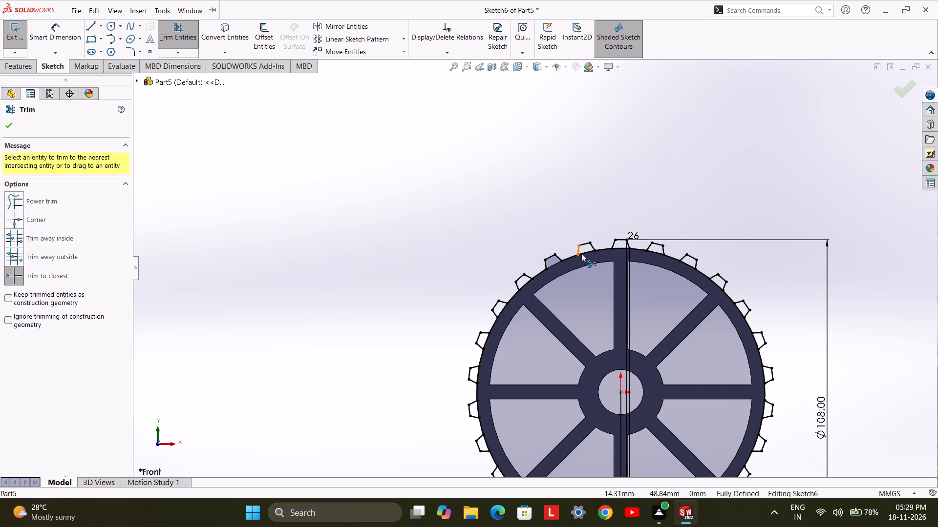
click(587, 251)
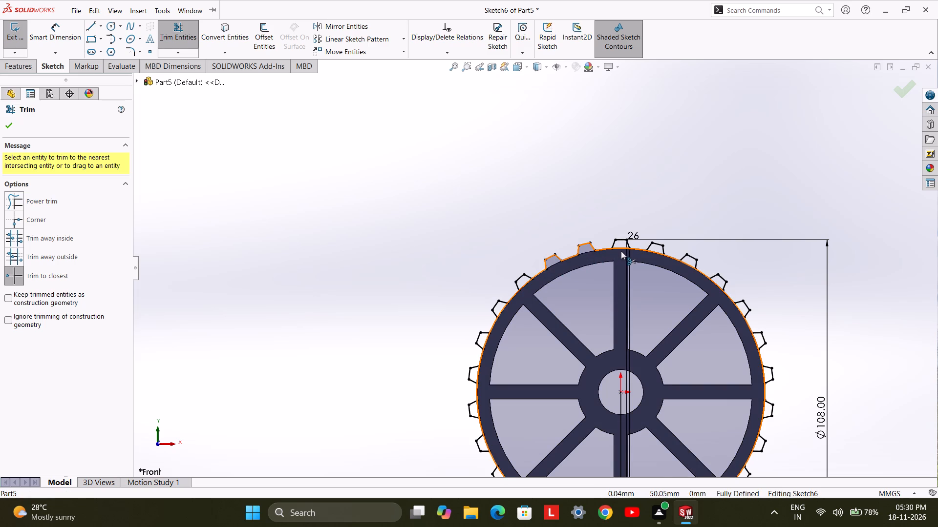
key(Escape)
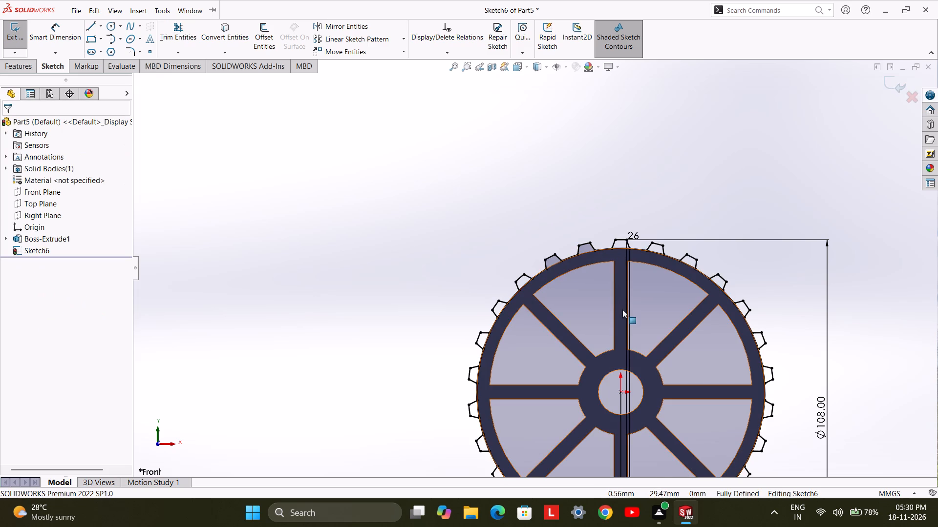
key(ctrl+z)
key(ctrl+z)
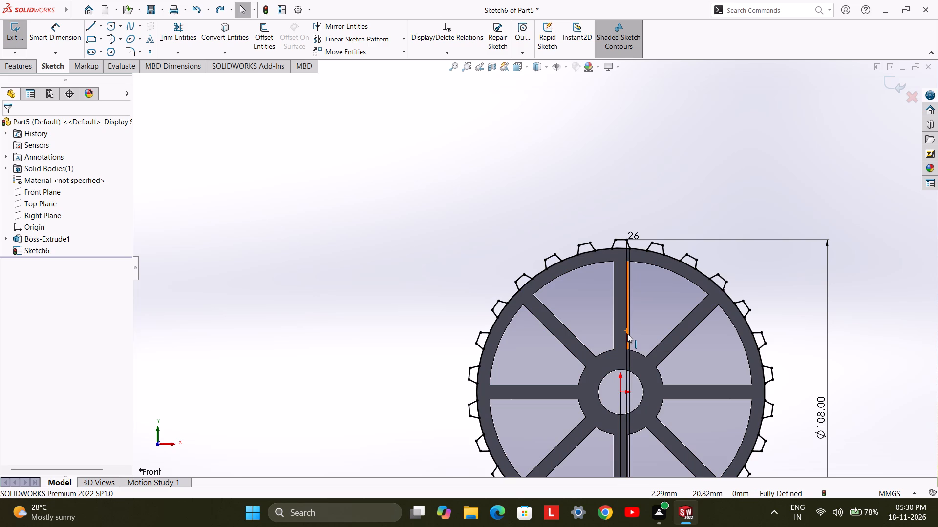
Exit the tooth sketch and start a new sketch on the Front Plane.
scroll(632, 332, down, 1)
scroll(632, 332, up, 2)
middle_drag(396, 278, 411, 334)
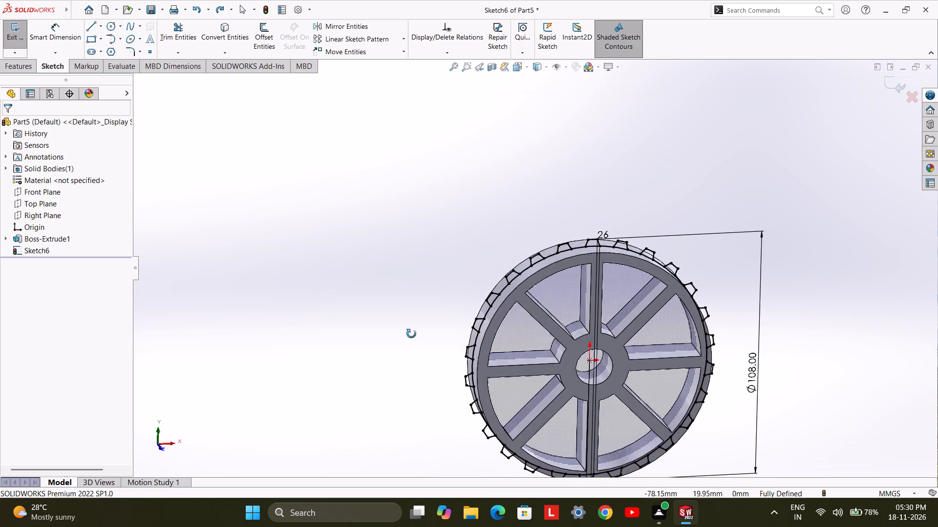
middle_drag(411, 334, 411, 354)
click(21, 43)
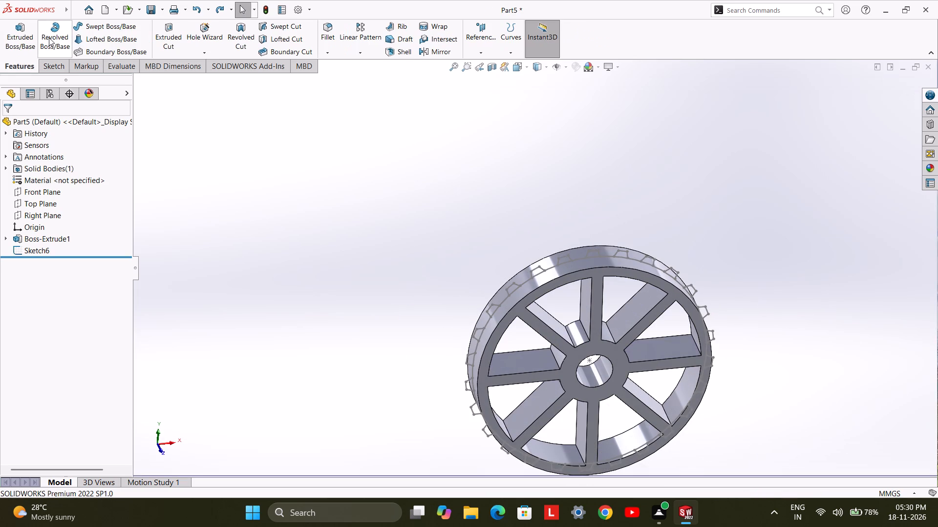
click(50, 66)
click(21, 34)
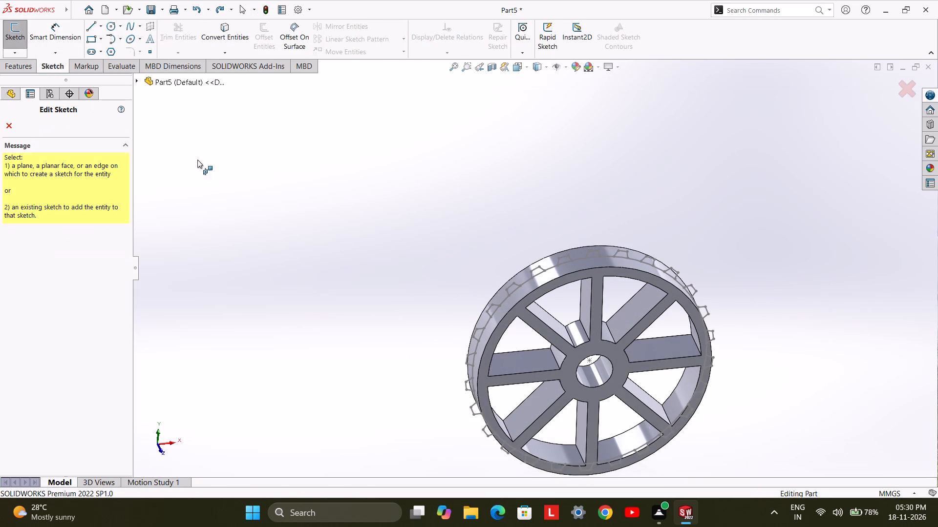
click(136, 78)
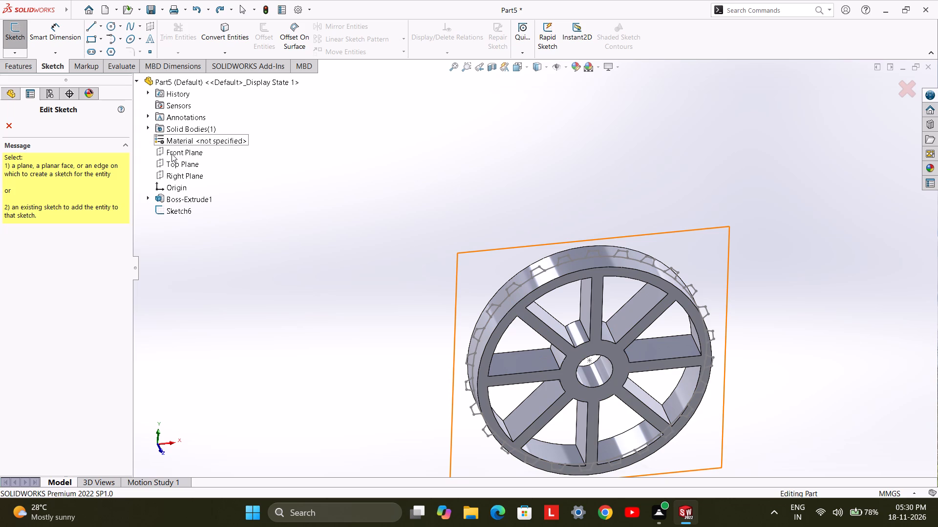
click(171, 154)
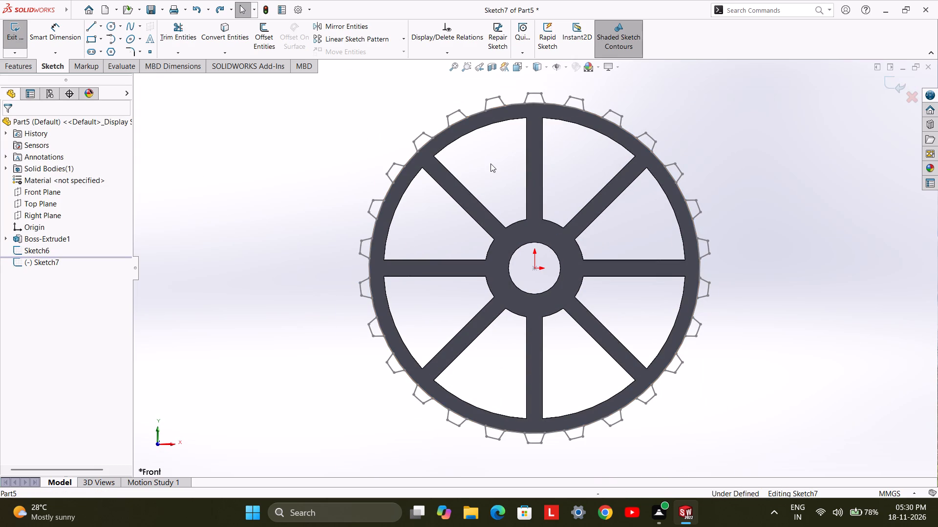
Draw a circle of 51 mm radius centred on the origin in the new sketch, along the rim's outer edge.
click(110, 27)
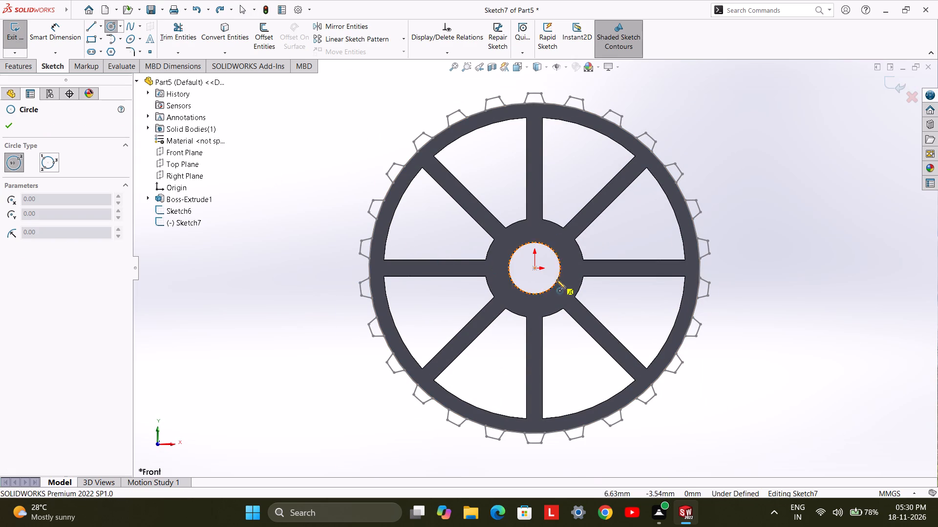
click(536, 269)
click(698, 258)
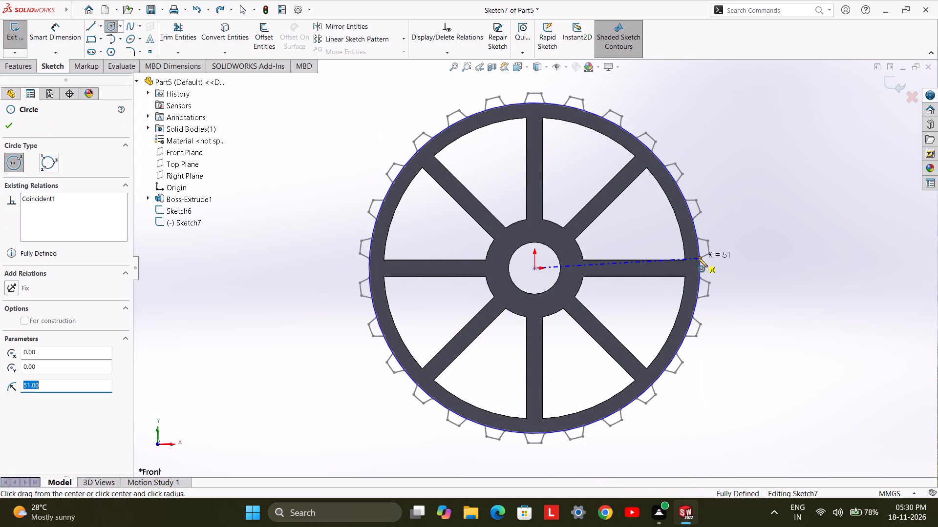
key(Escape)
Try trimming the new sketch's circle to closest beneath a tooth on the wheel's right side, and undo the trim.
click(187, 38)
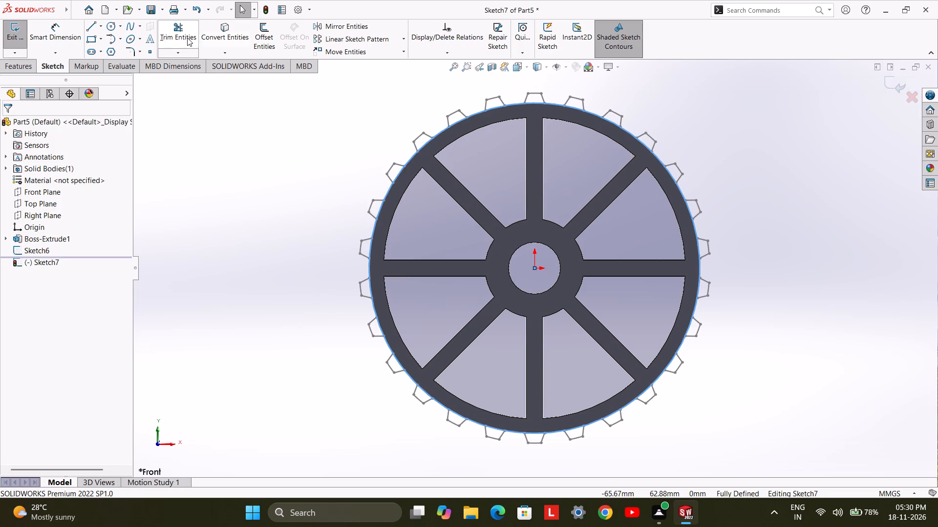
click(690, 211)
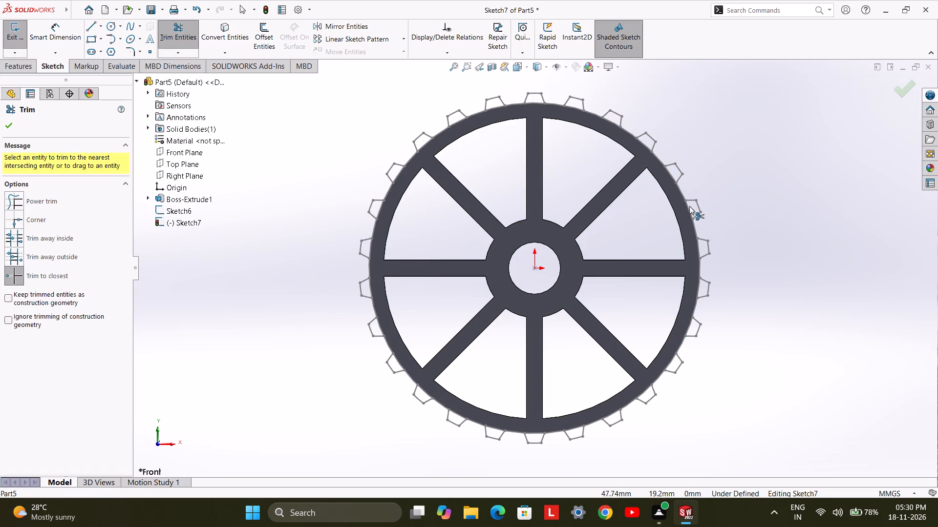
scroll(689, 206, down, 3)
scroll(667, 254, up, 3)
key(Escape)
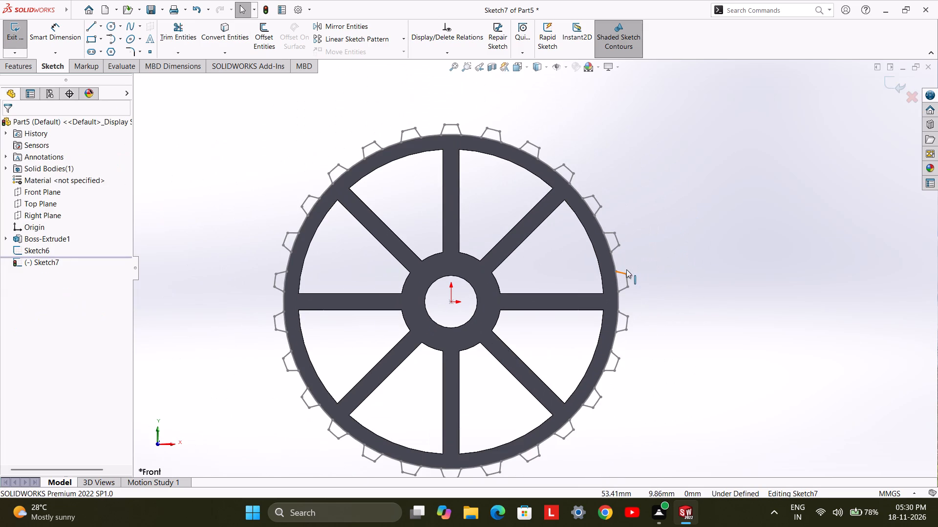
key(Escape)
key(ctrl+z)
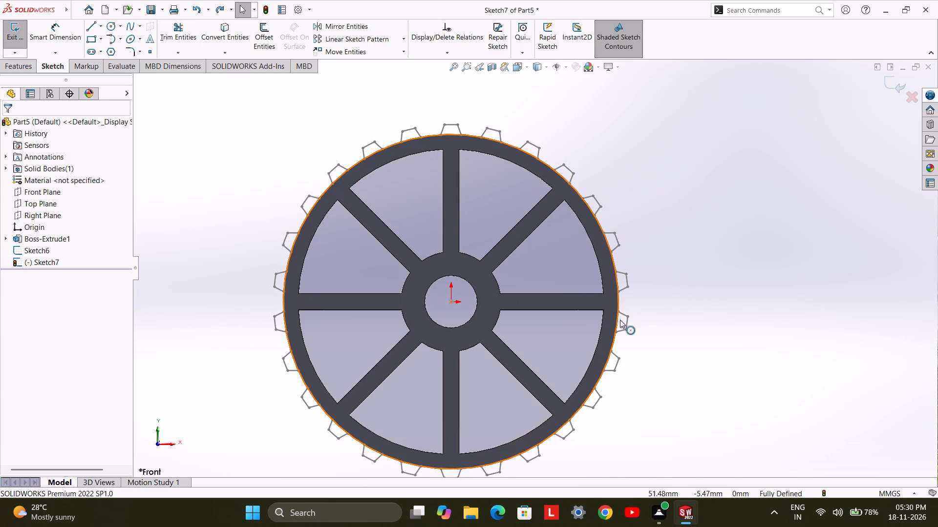
Undo the new Front Plane sketch, the tooth sketch exit, the rim circle and the 26-instance pattern, returning to the single-tooth sketch.
key(ctrl+z)
key(ctrl+z)
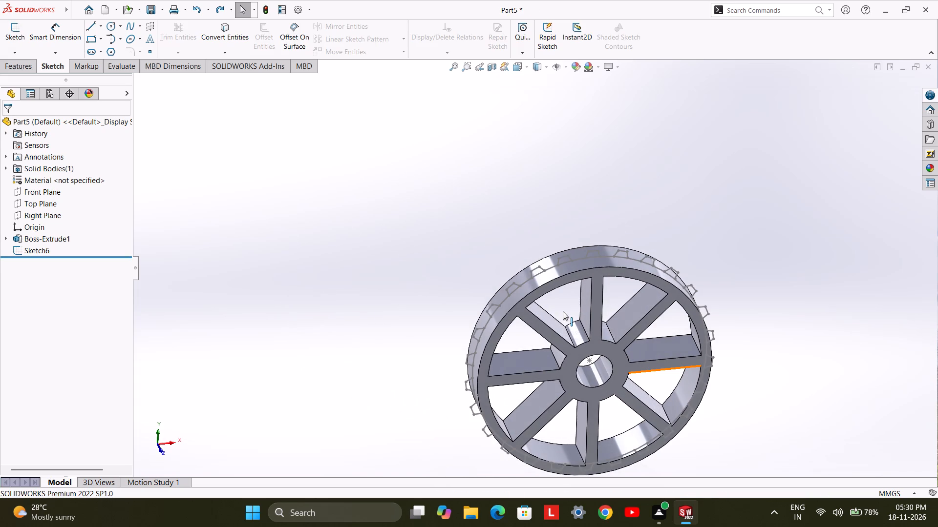
key(ctrl+z)
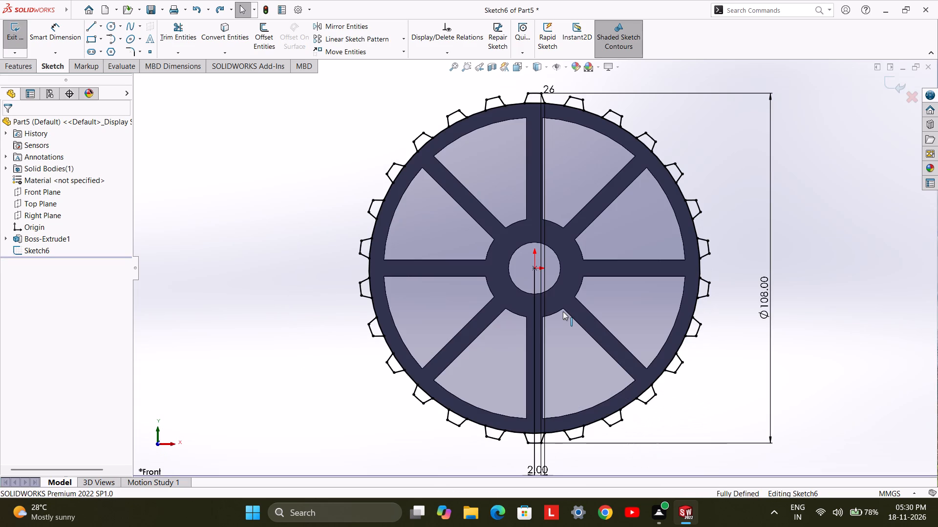
key(ctrl+z)
key(ctrl+z)
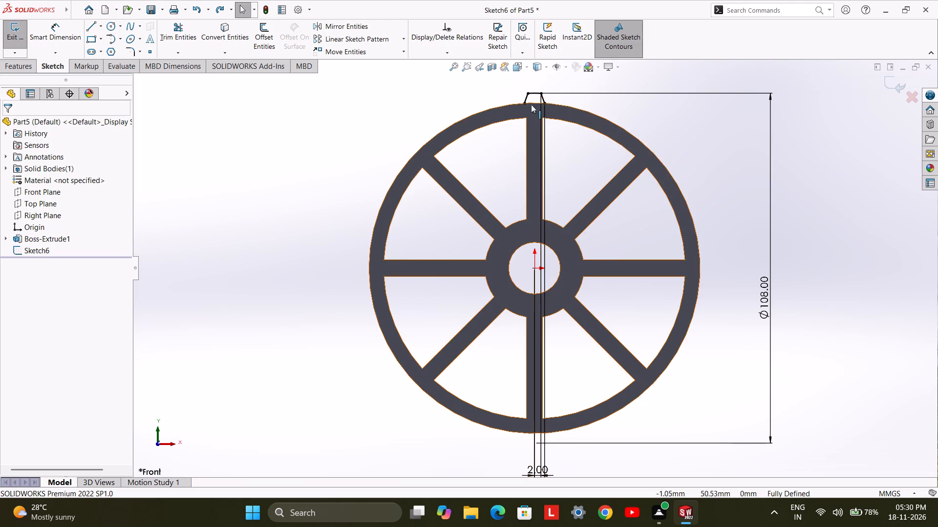
Draw a circle centred on the origin in the single-tooth sketch, passing through the flank bases along the rim's outer edge.
middle_drag(446, 105, 439, 119)
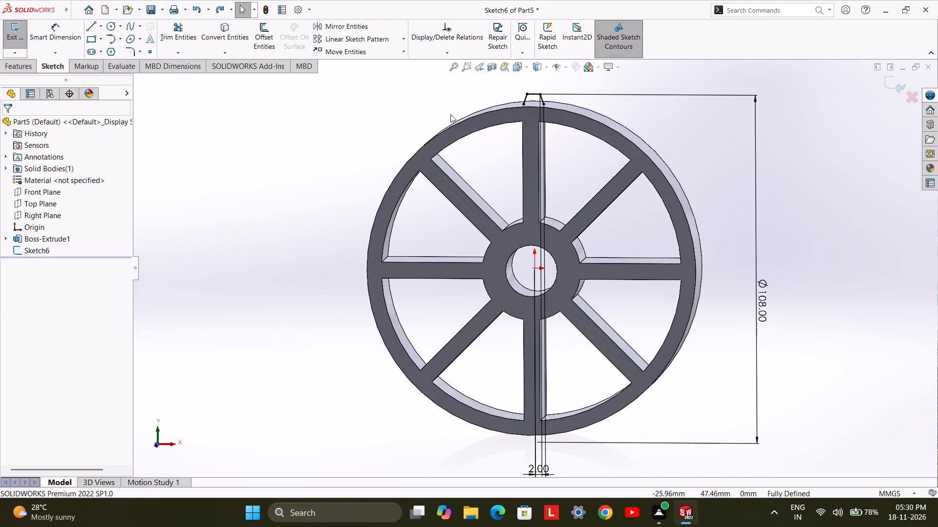
scroll(457, 107, up, 1)
middle_drag(465, 104, 482, 91)
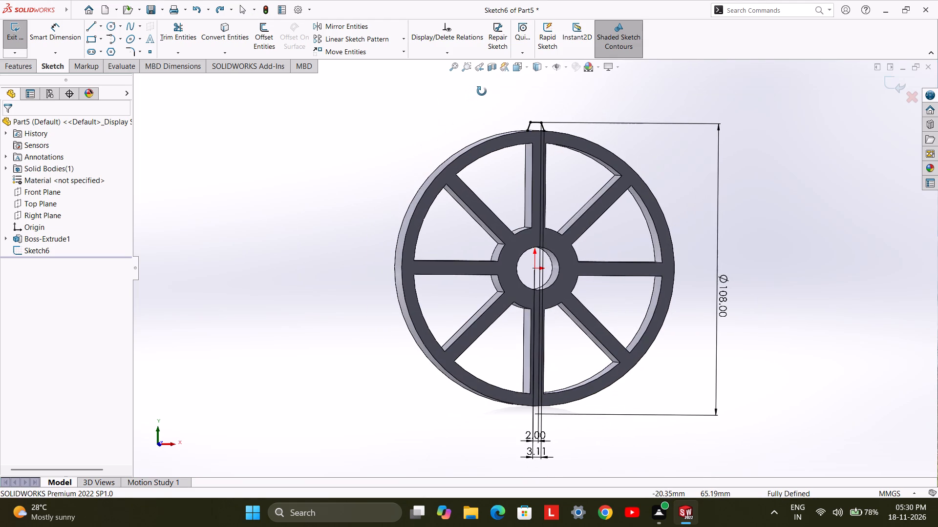
middle_drag(482, 91, 460, 93)
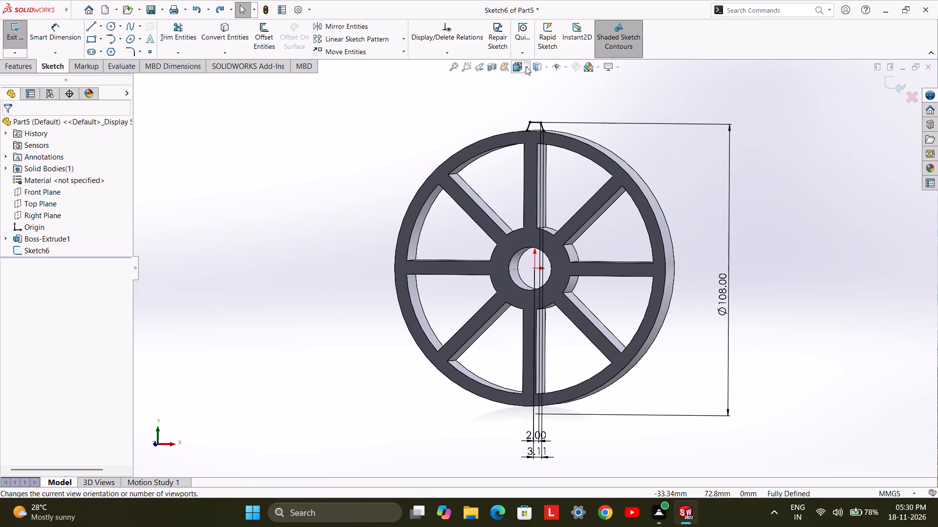
click(521, 66)
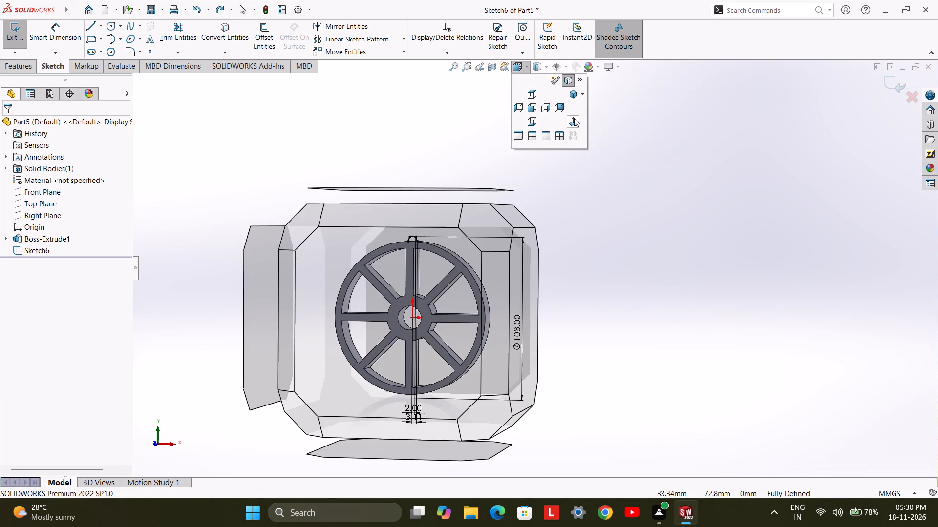
click(574, 118)
scroll(493, 110, down, 6)
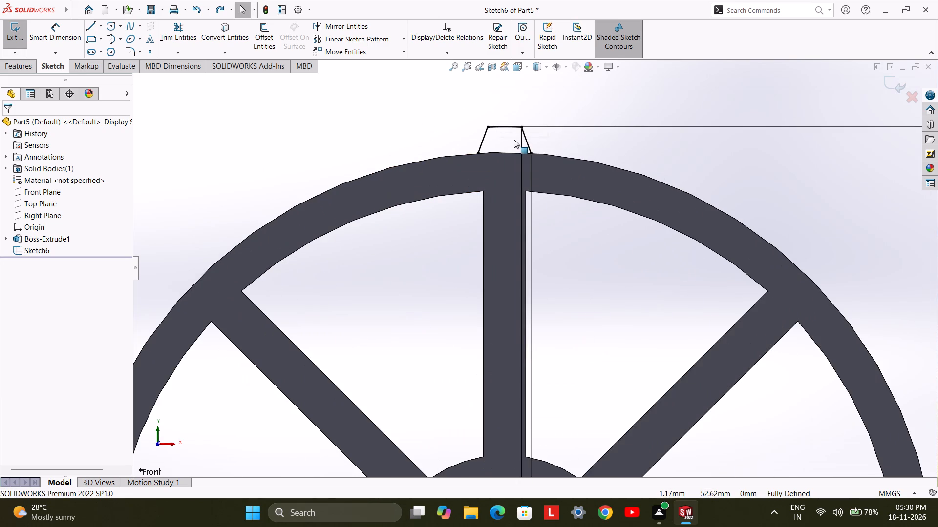
scroll(514, 140, up, 5)
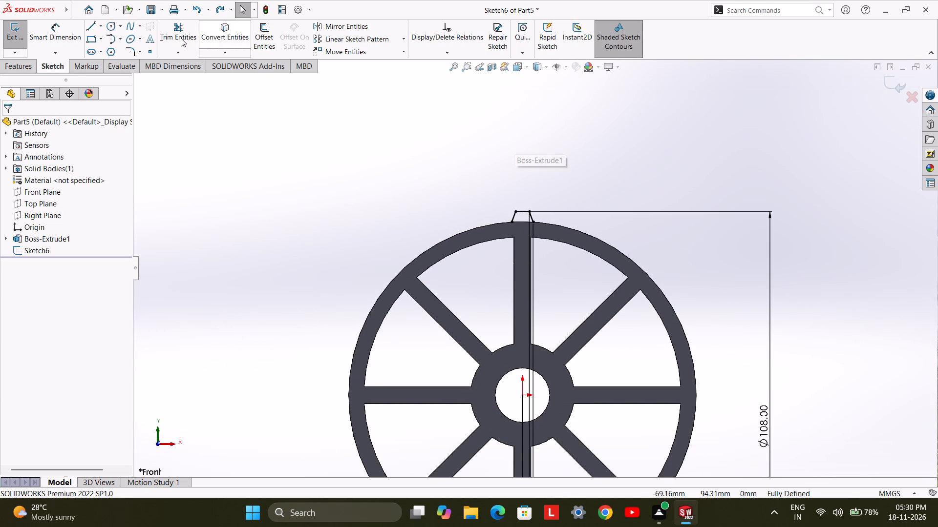
click(108, 31)
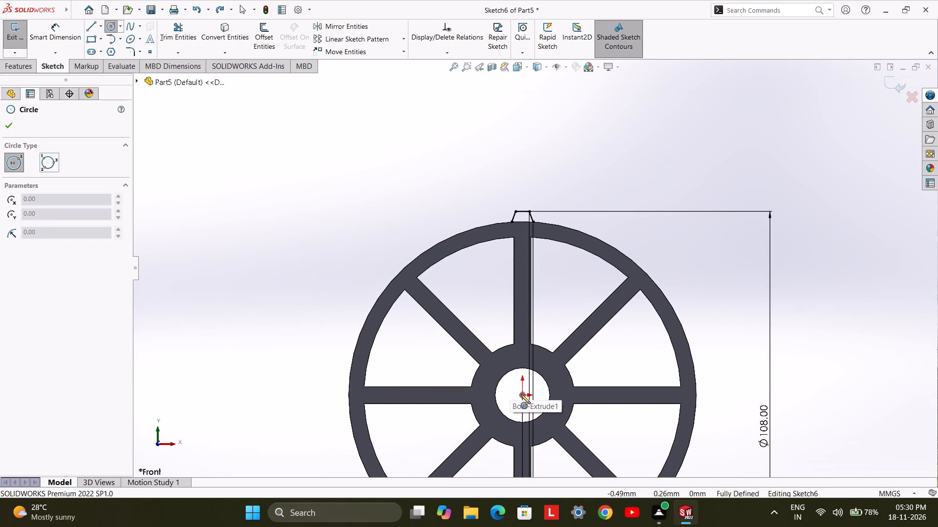
click(521, 394)
click(533, 221)
key(Escape)
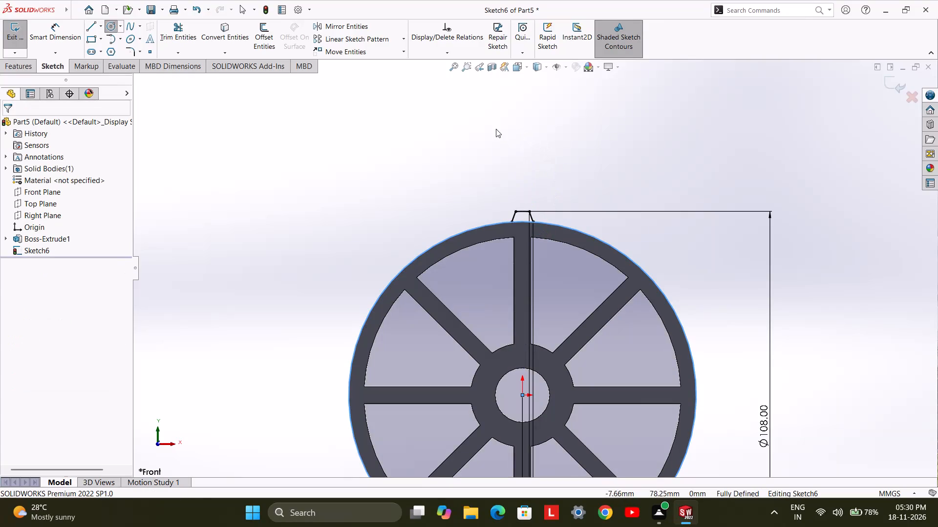
Trim to closest the part of the rim circle lying between the two flanks at the tooth's base.
click(186, 24)
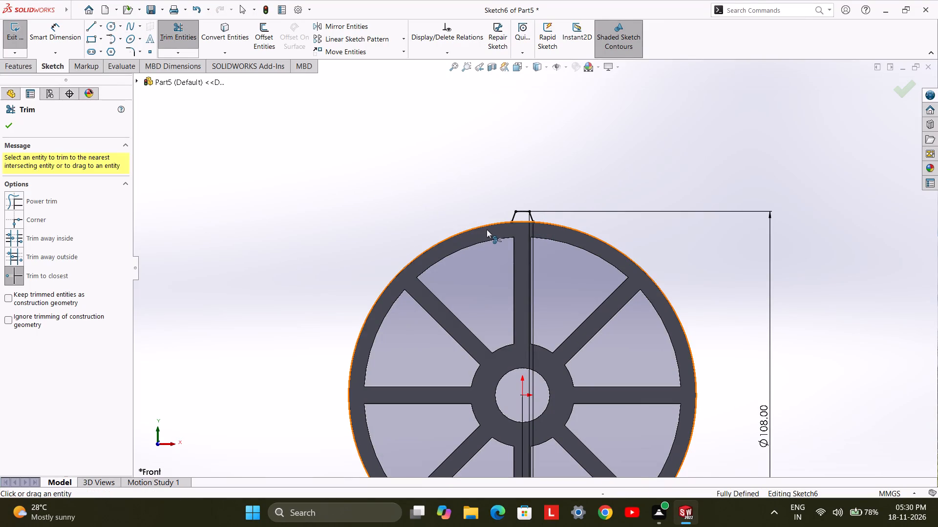
click(522, 224)
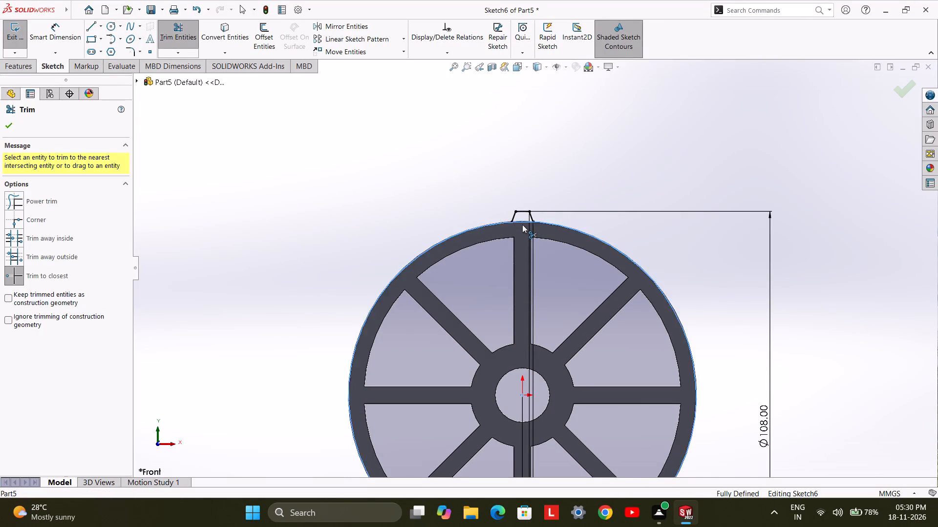
scroll(565, 212, down, 1)
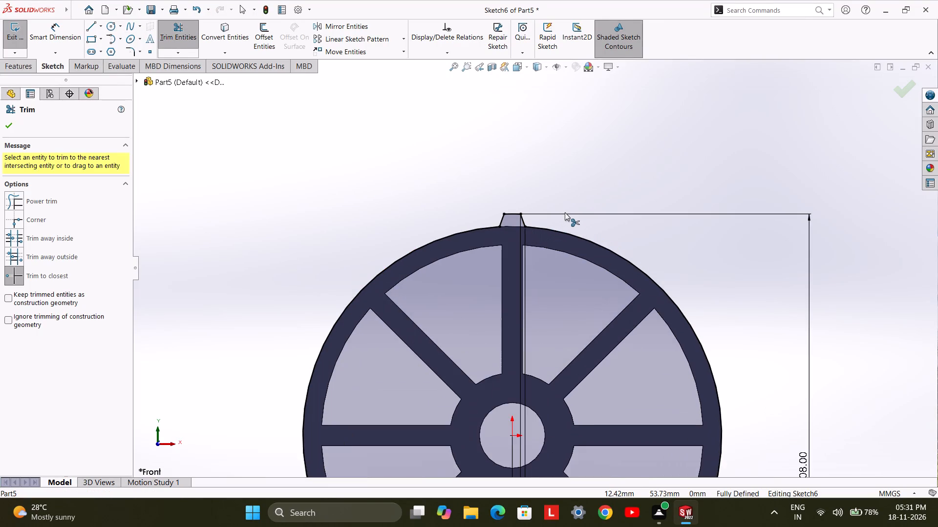
Circular-pattern the tooth's two flanks and tip arc around the origin with 26 equally spaced instances over 360 degrees.
scroll(565, 212, down, 2)
scroll(515, 224, down, 1)
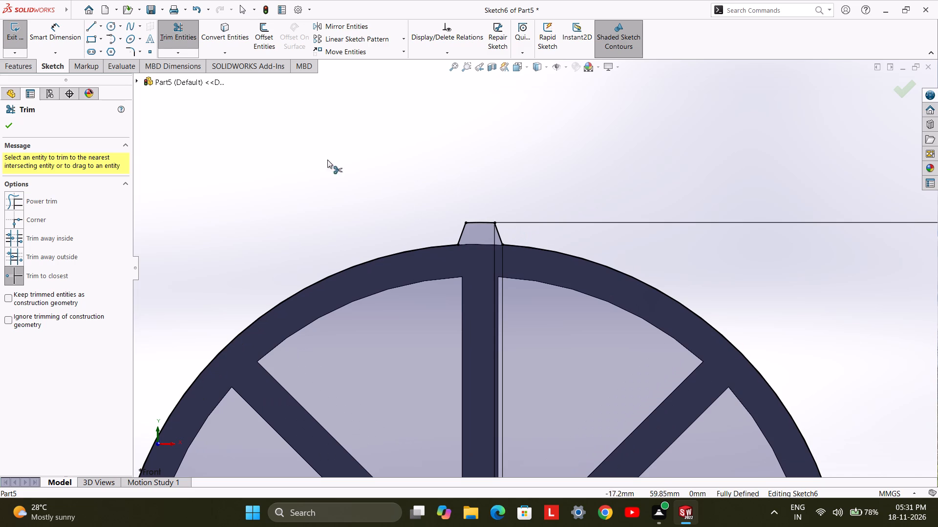
click(406, 42)
click(392, 64)
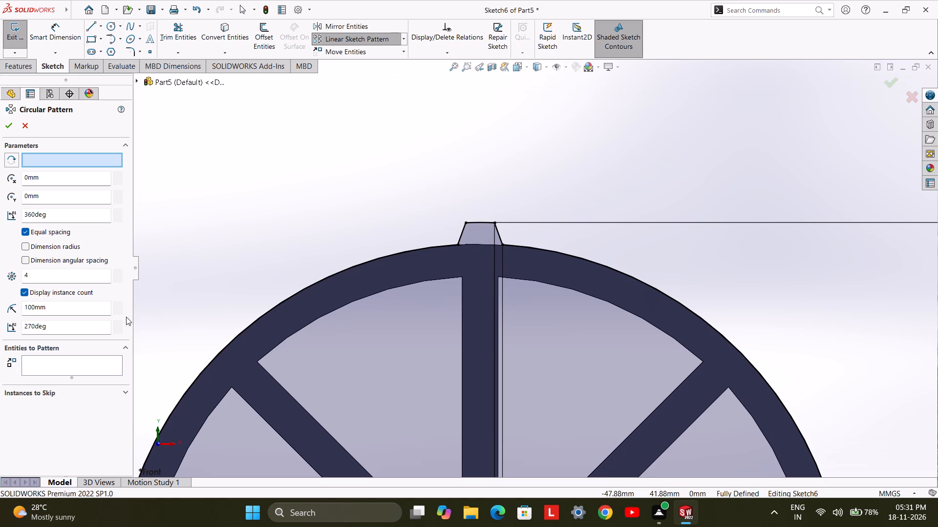
click(86, 365)
click(460, 235)
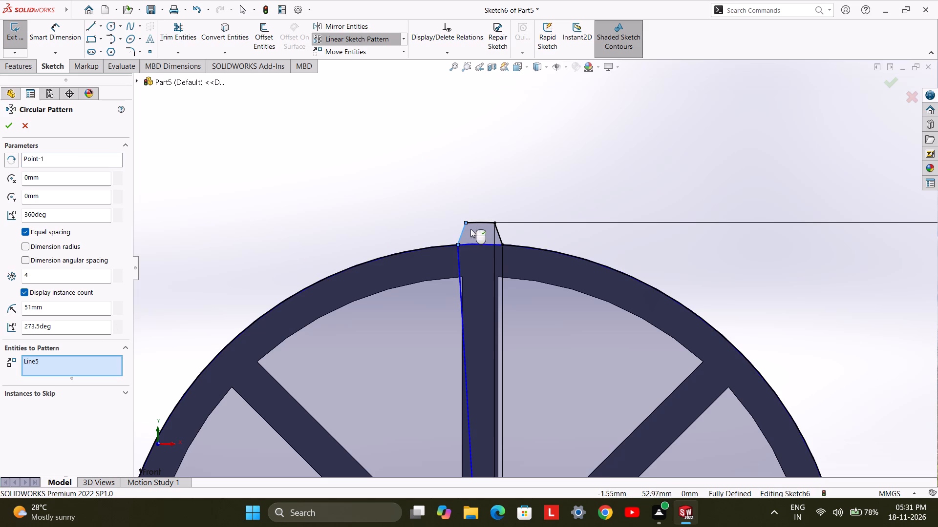
click(478, 223)
click(500, 237)
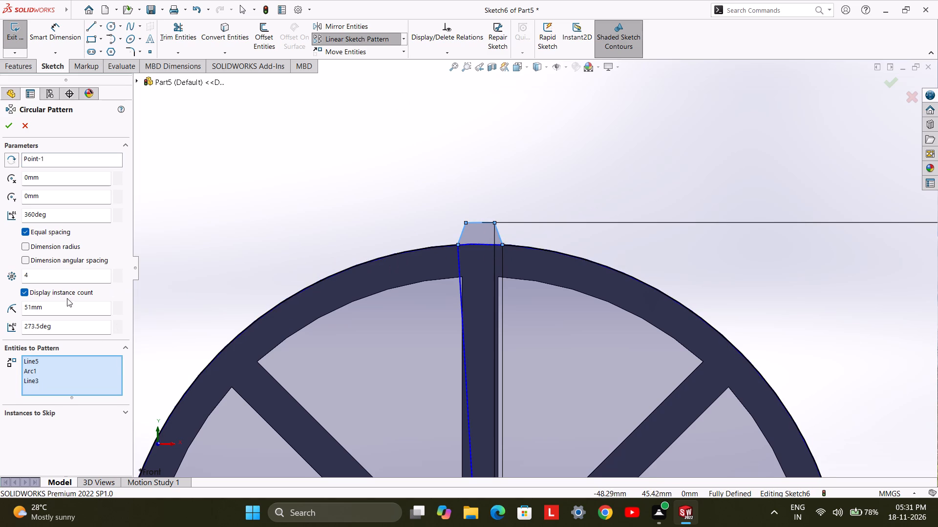
double_click(59, 277)
text(26)
key(Return)
click(11, 128)
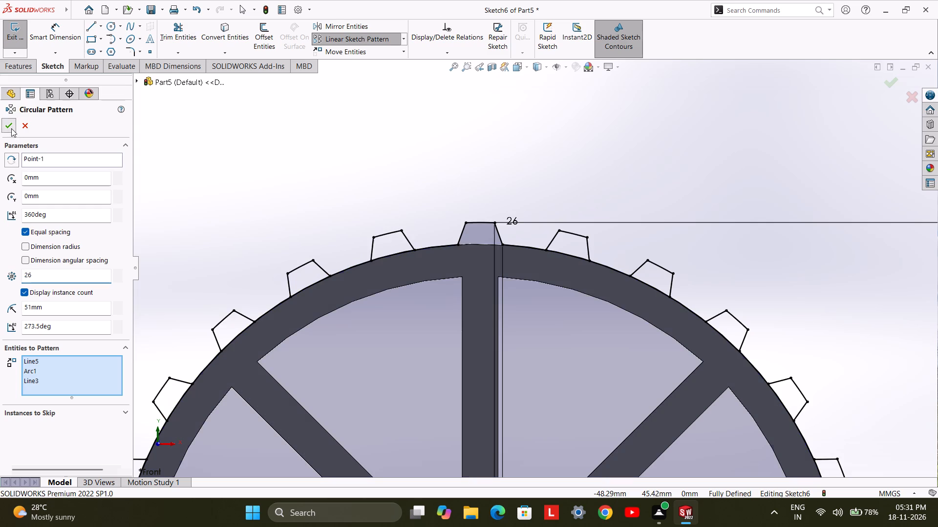
click(150, 154)
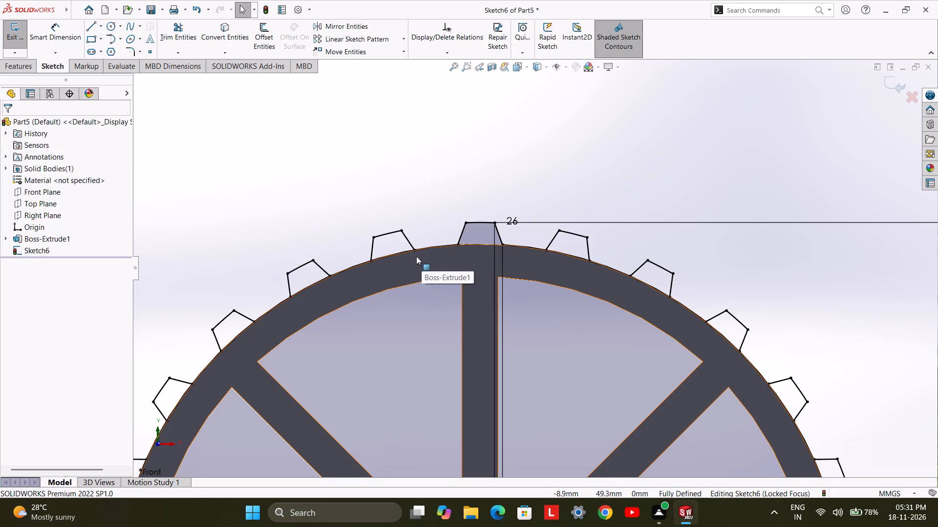
Trim to closest the rim circle beneath the five teeth following the top tooth along the wheel's upper-left rim.
click(168, 46)
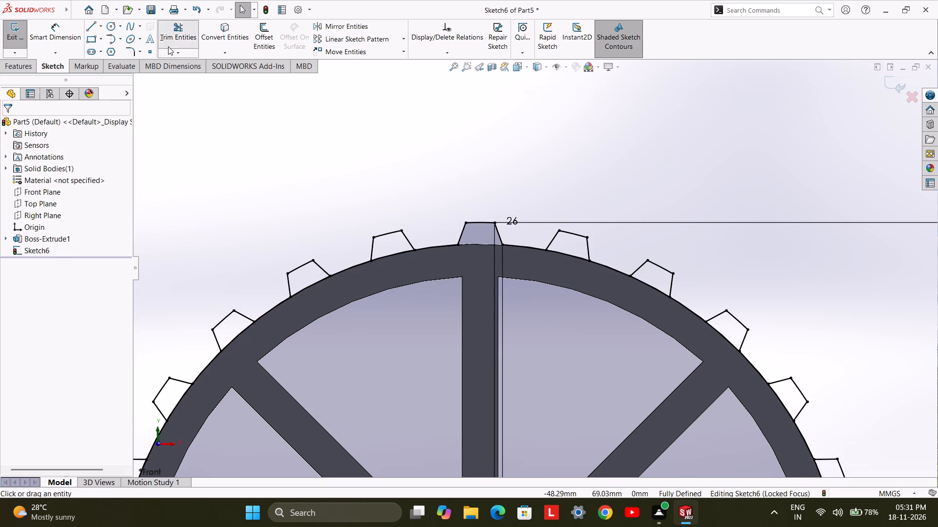
click(386, 257)
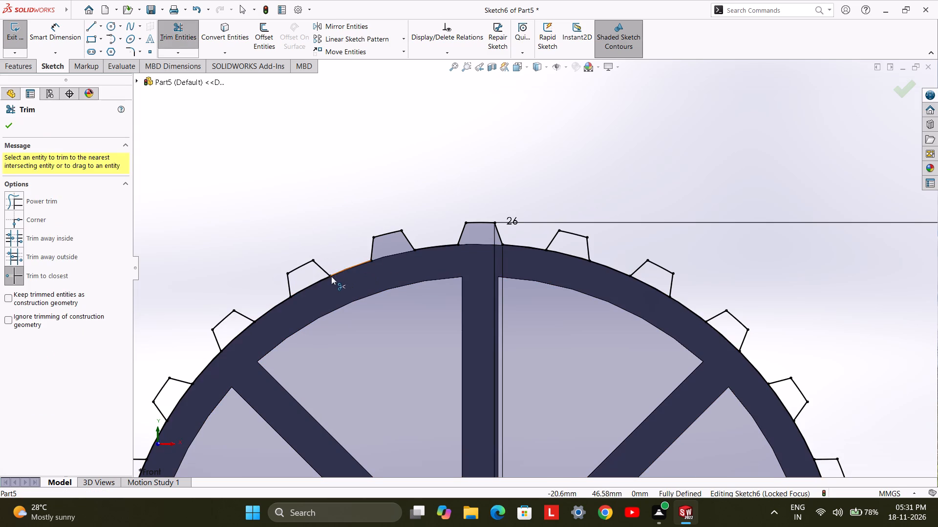
click(319, 279)
scroll(324, 314, up, 2)
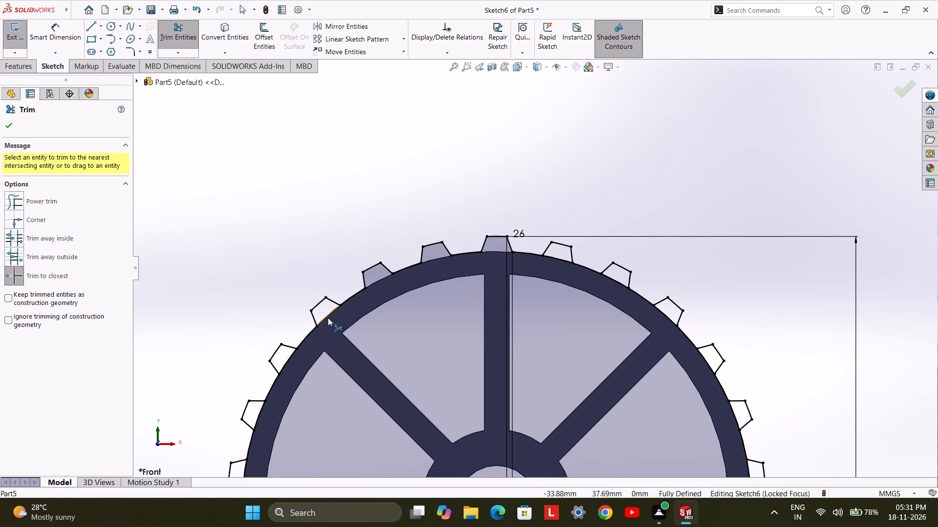
click(328, 318)
scroll(319, 339, down, 3)
scroll(337, 336, up, 4)
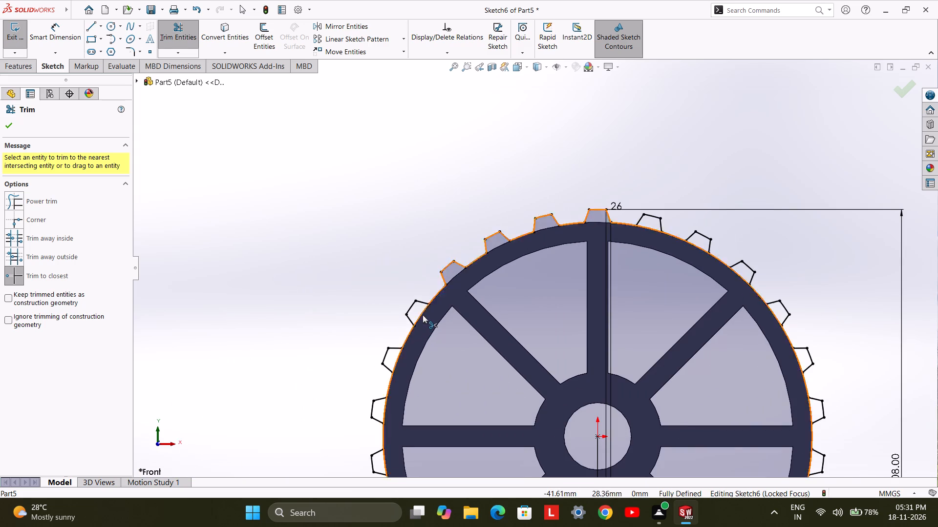
click(423, 314)
click(397, 358)
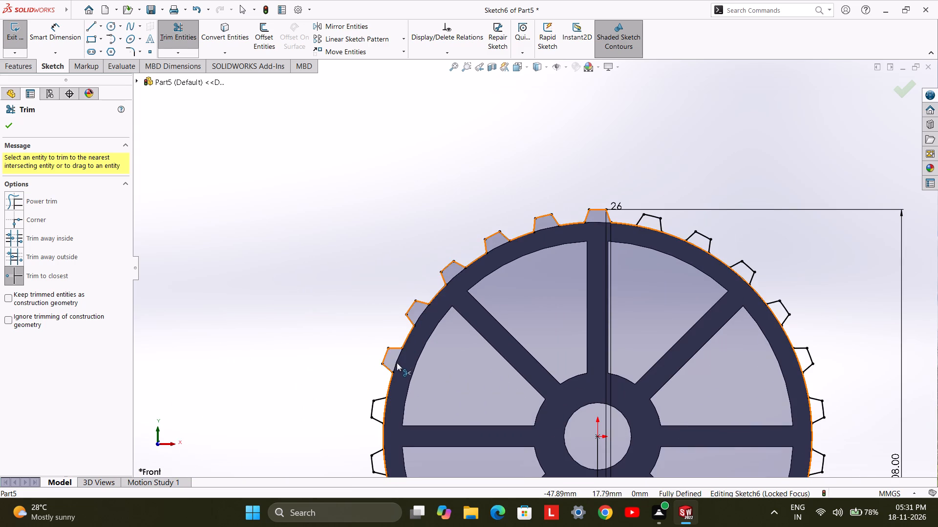
Trim to closest the rim circle beneath the next five teeth, from just above the left horizontal spoke down to the lower-left diagonal spoke.
scroll(397, 365, down, 3)
scroll(397, 367, up, 4)
click(470, 345)
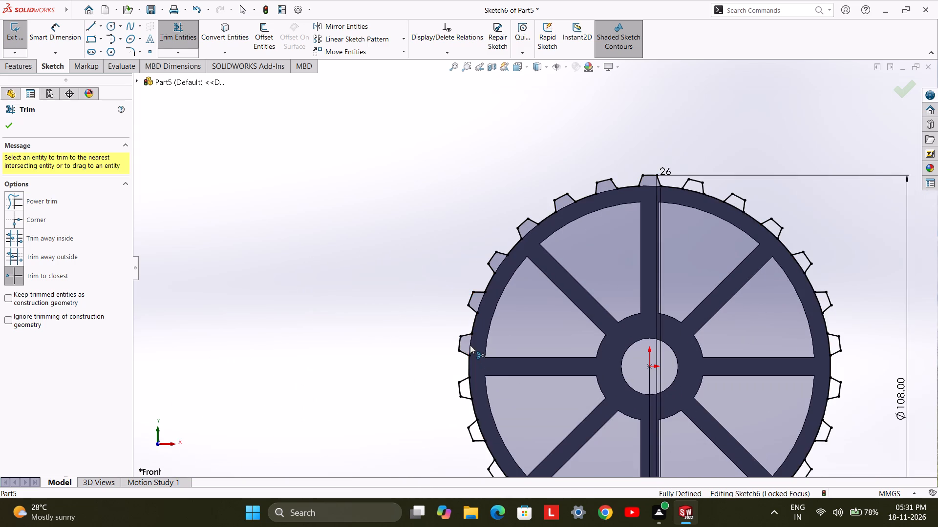
click(471, 386)
scroll(470, 393, down, 1)
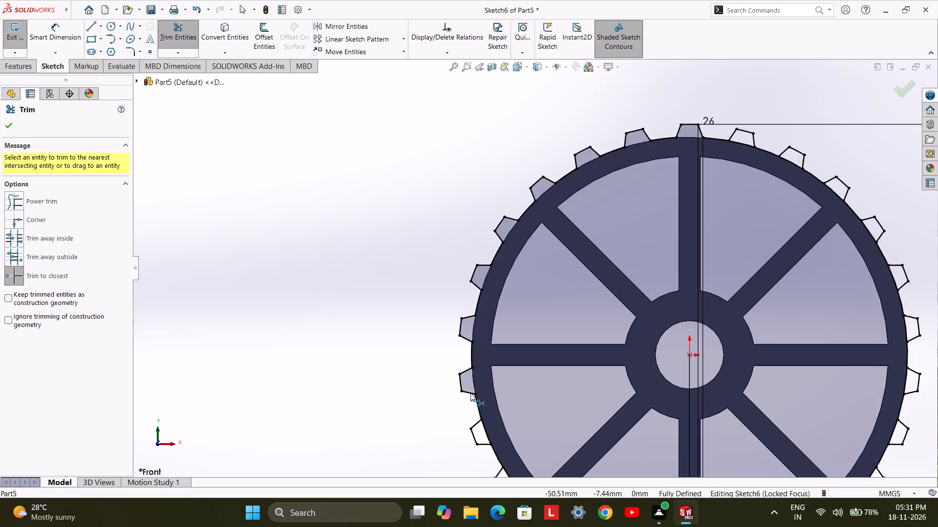
scroll(470, 393, up, 3)
click(509, 364)
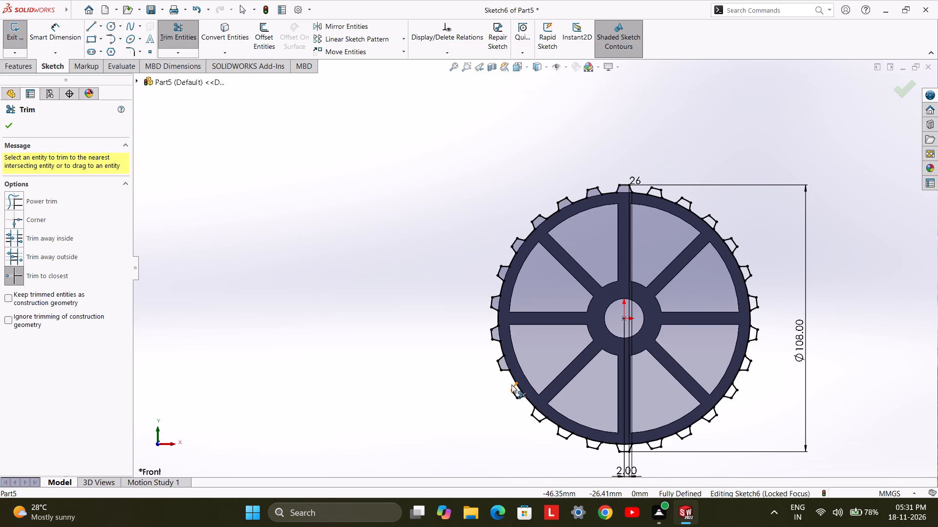
click(520, 390)
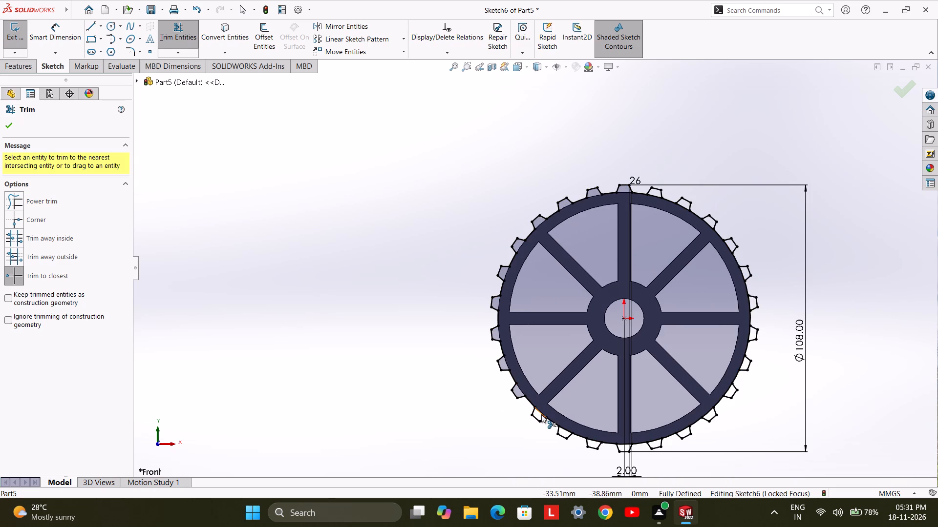
click(541, 414)
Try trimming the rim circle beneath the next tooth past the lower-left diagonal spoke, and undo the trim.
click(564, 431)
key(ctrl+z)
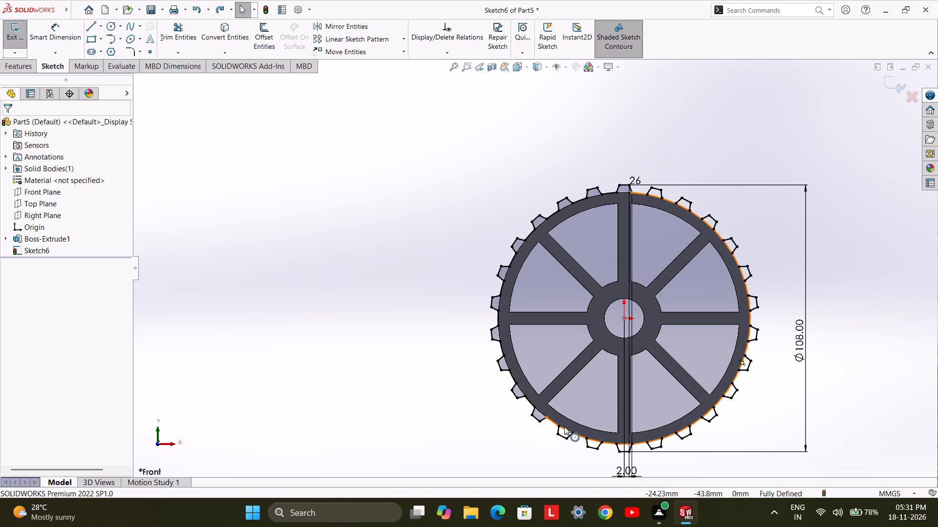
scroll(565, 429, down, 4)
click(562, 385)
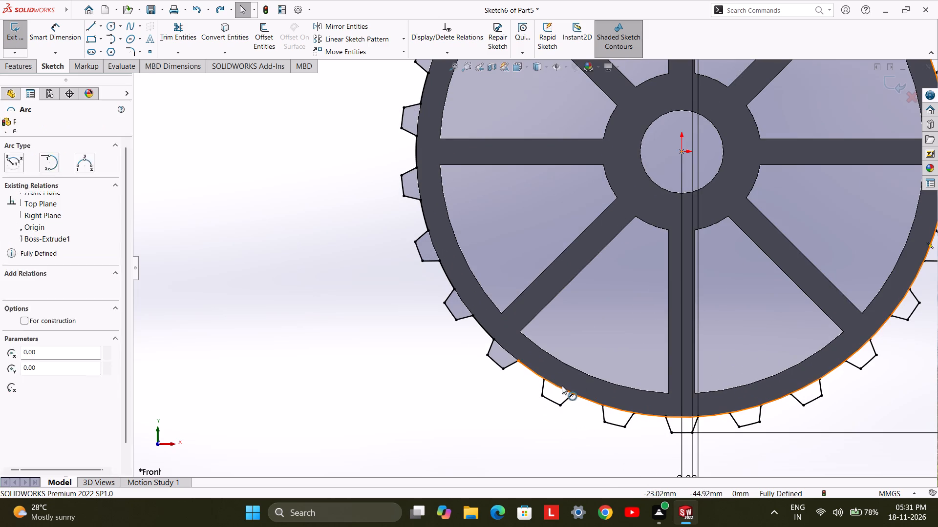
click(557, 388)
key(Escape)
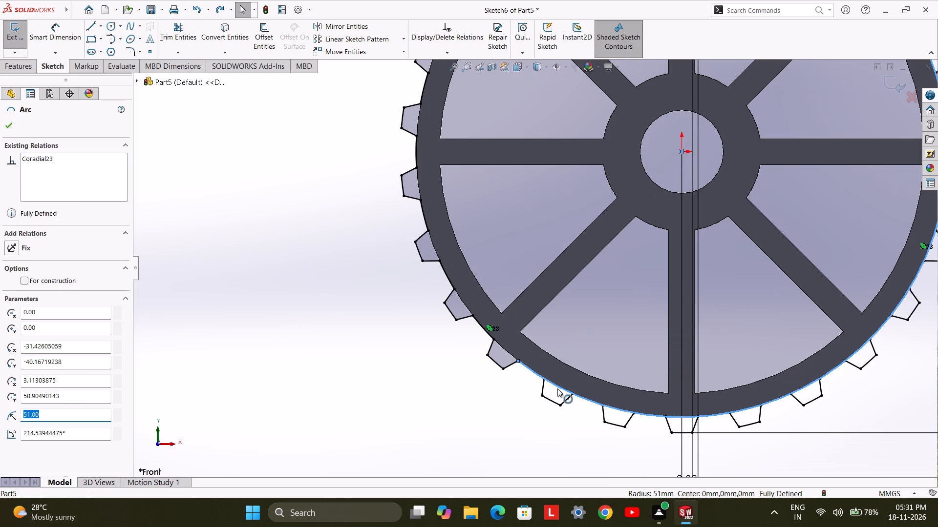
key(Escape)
Trim to closest the rim circle beneath the six teeth along the wheel's bottom, ending near the lower-right diagonal spoke.
click(174, 30)
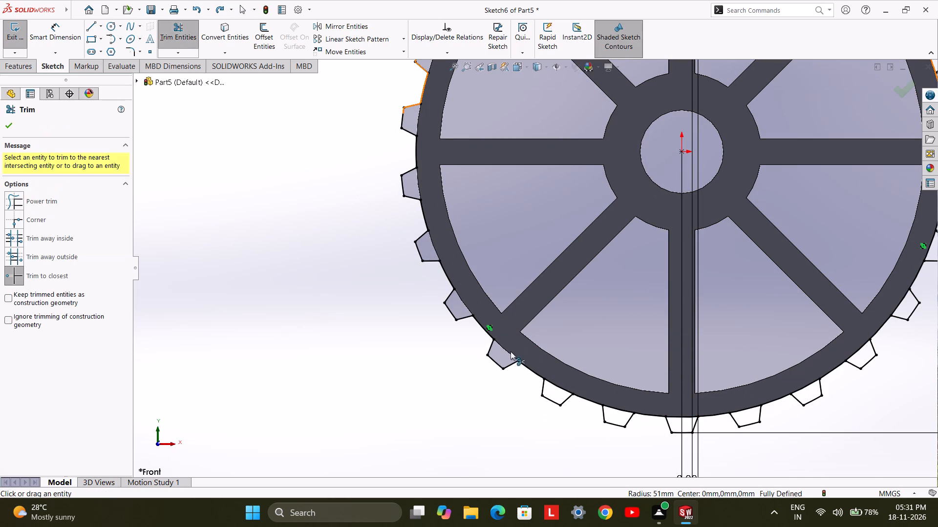
click(557, 385)
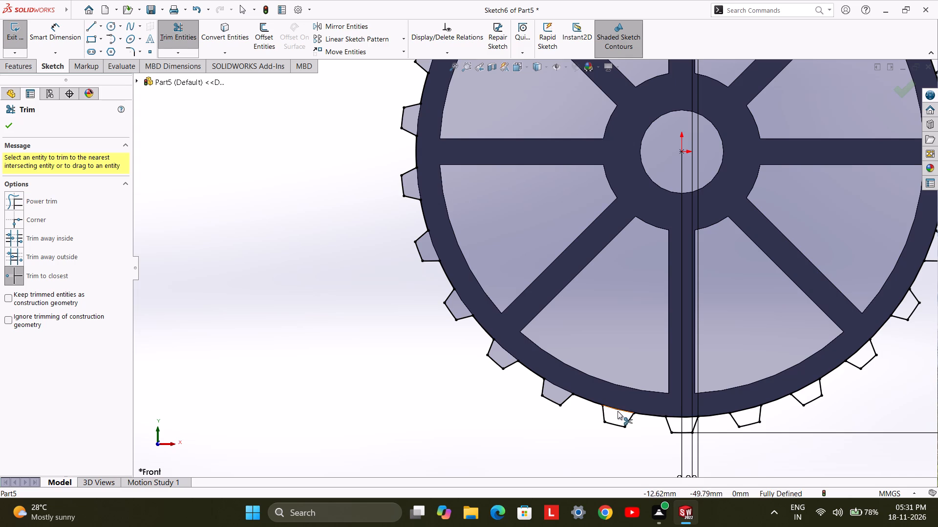
click(618, 411)
click(676, 417)
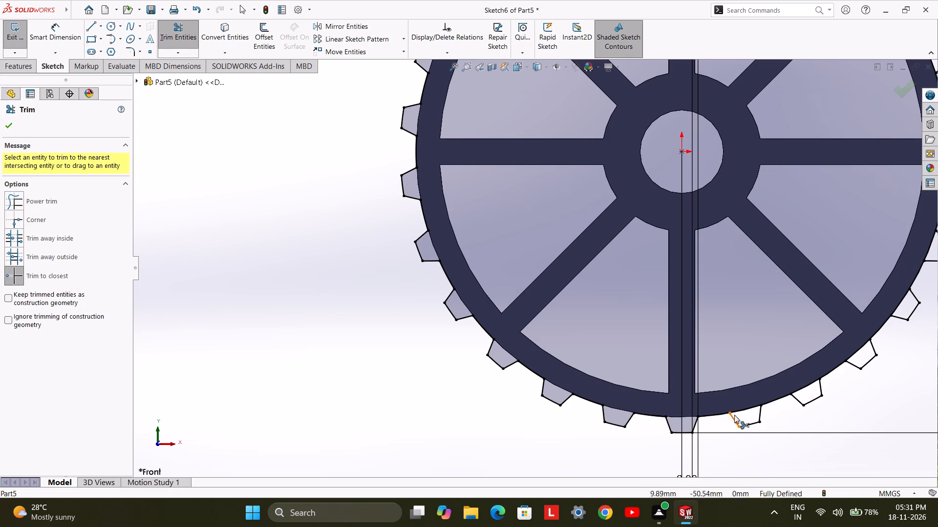
click(741, 412)
click(801, 390)
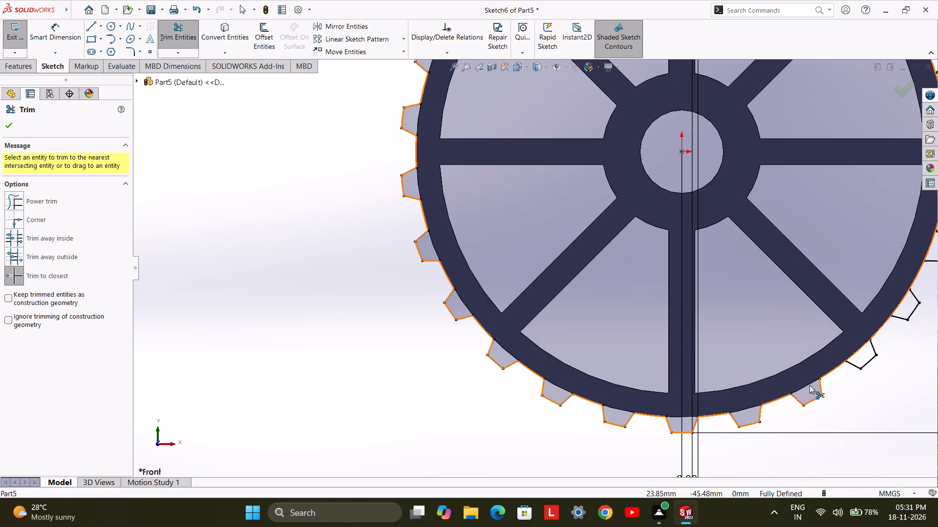
click(856, 355)
Trim to closest the rim circle beneath the next four teeth, up to the one just above the right horizontal spoke.
scroll(868, 316, up, 2)
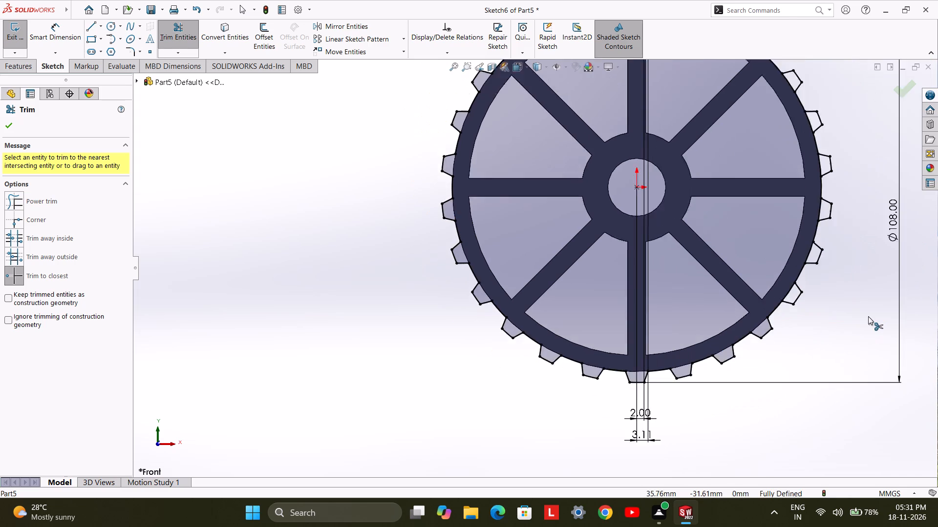
scroll(868, 316, up, 1)
scroll(761, 295, down, 2)
click(713, 281)
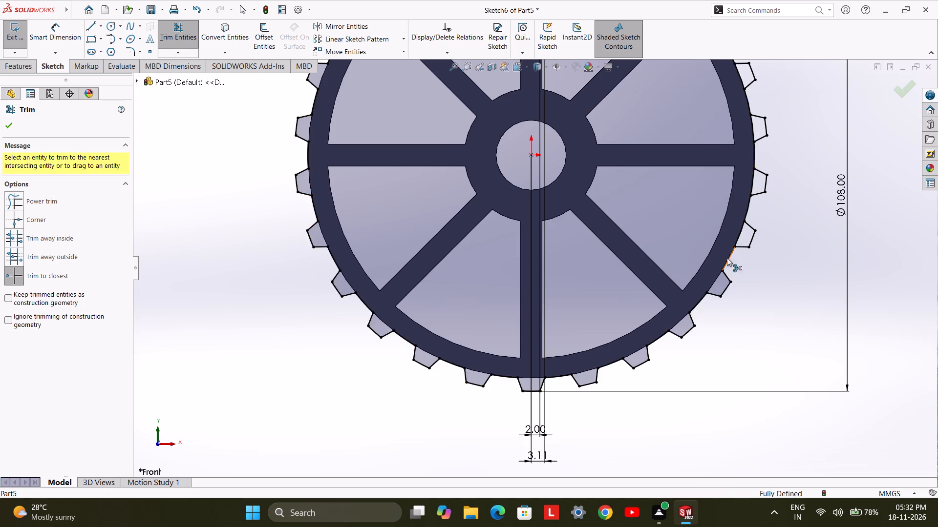
click(740, 236)
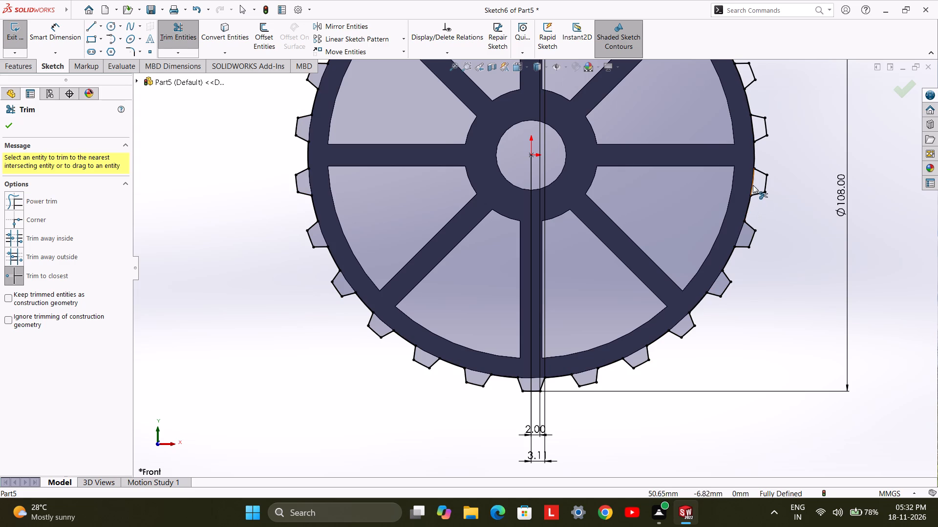
click(753, 184)
scroll(757, 160, up, 2)
scroll(757, 160, down, 3)
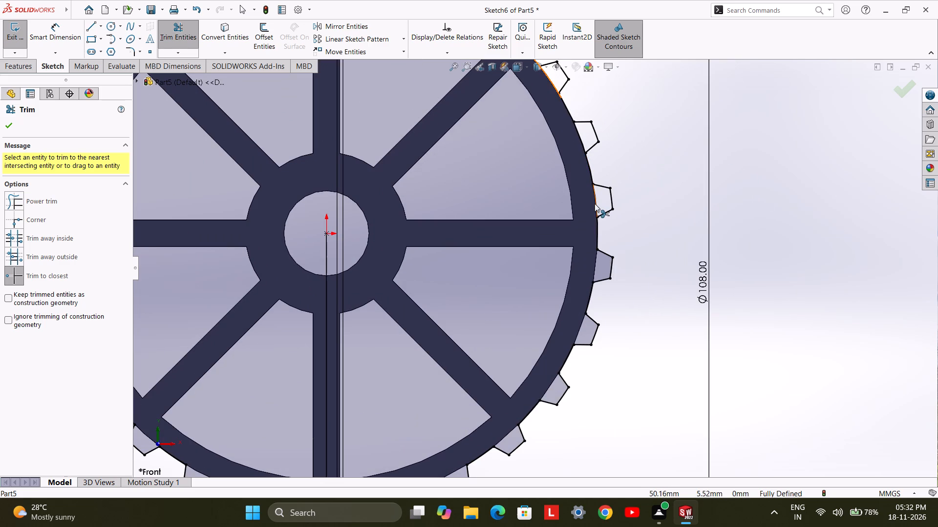
click(595, 203)
Trim to closest the rim circle beneath the five remaining upper-right teeth, and exit the tooth sketch.
scroll(545, 170, up, 3)
scroll(546, 165, down, 2)
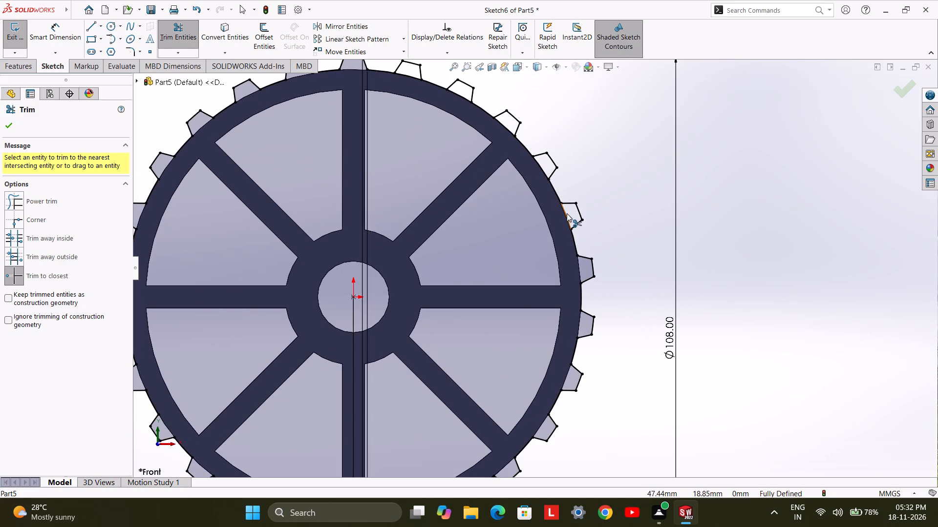
click(567, 213)
click(542, 168)
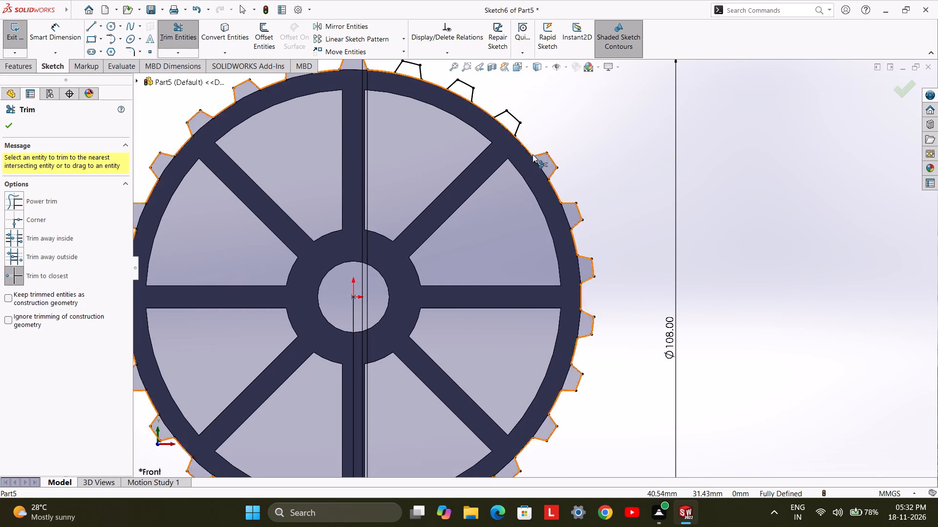
click(506, 125)
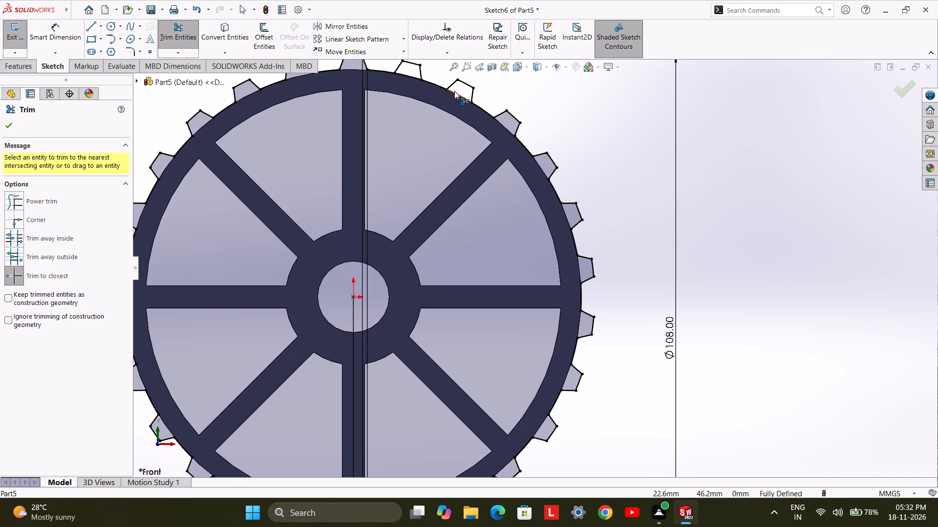
click(459, 98)
click(410, 74)
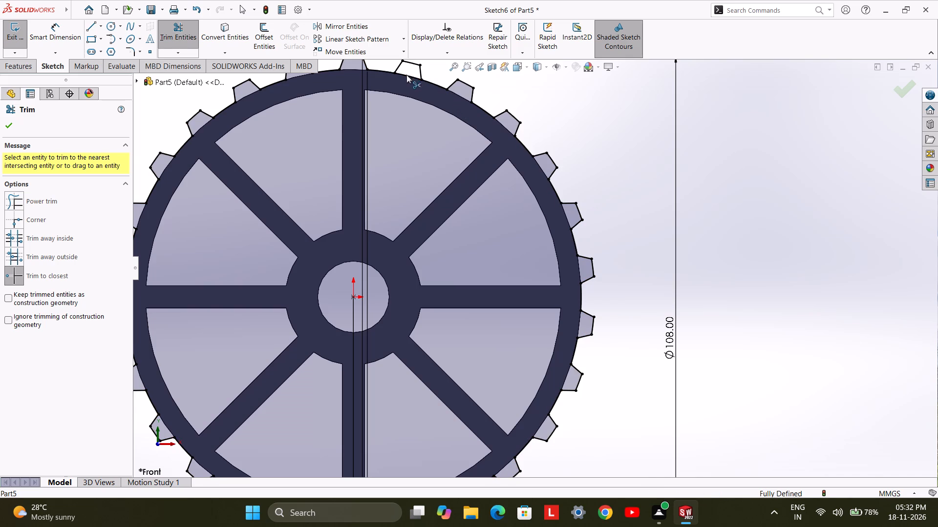
scroll(398, 130, up, 3)
scroll(398, 130, down, 2)
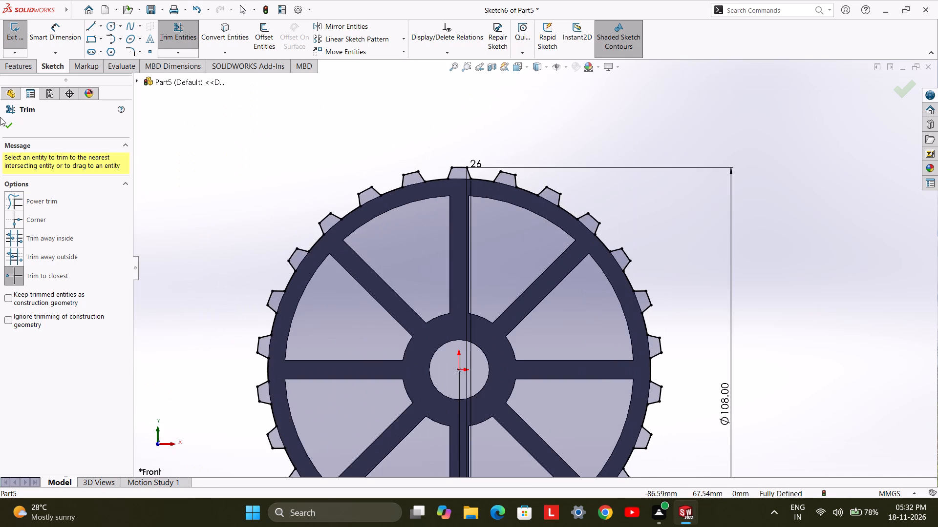
click(5, 126)
click(17, 44)
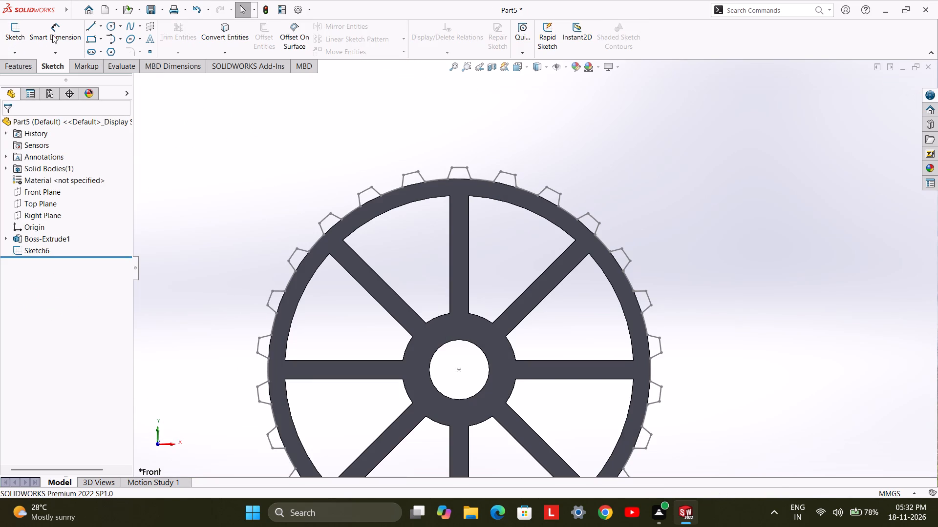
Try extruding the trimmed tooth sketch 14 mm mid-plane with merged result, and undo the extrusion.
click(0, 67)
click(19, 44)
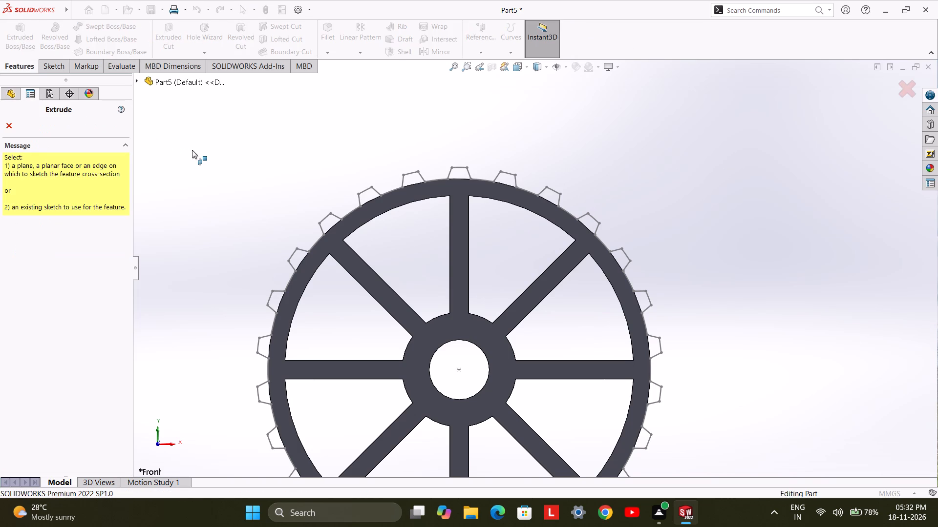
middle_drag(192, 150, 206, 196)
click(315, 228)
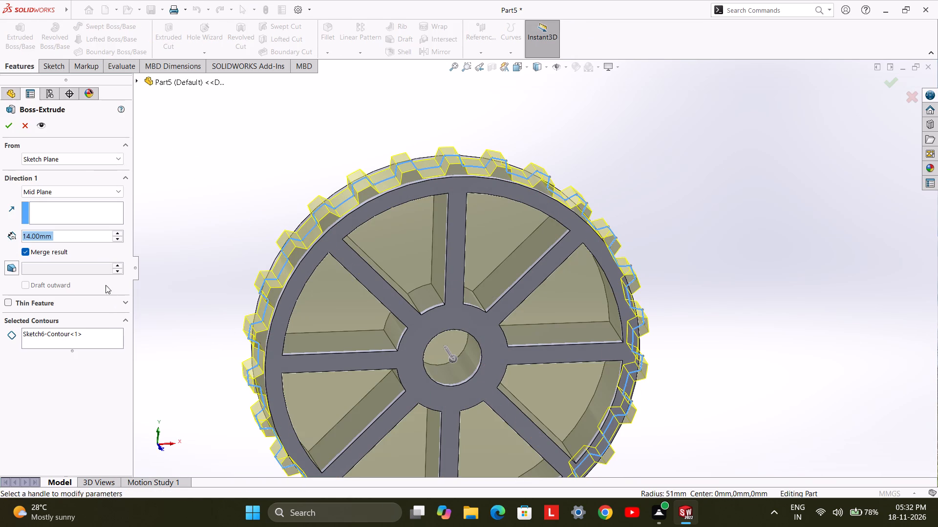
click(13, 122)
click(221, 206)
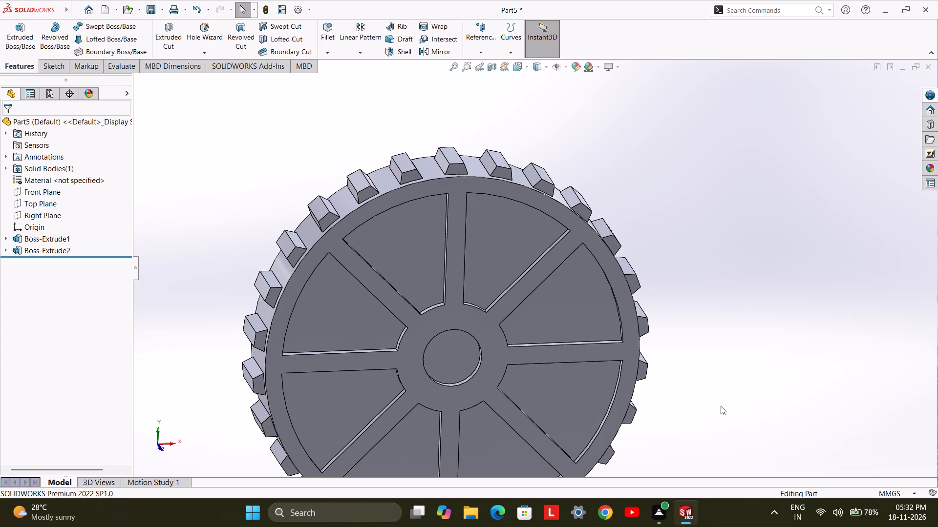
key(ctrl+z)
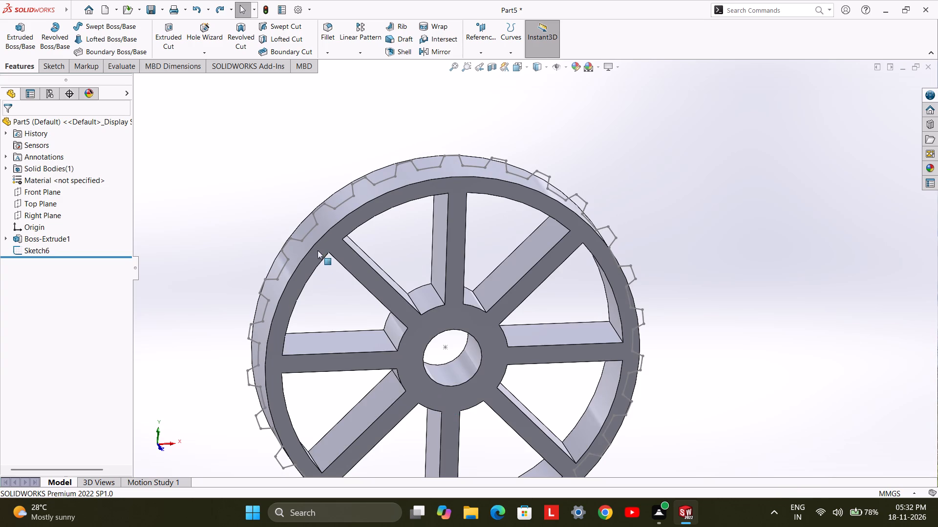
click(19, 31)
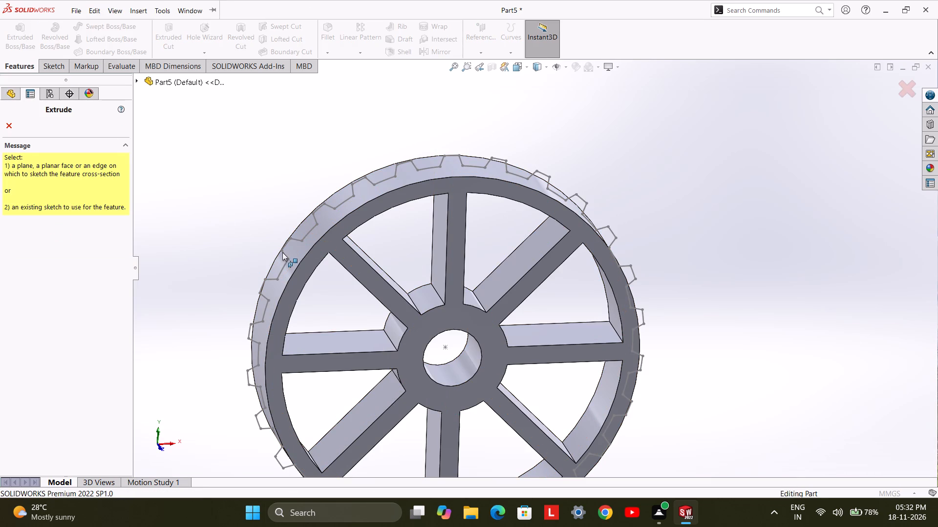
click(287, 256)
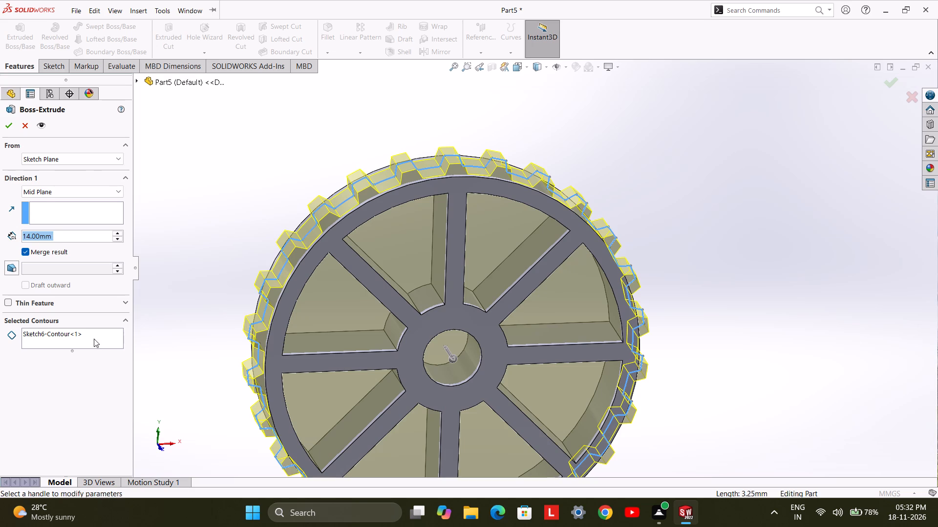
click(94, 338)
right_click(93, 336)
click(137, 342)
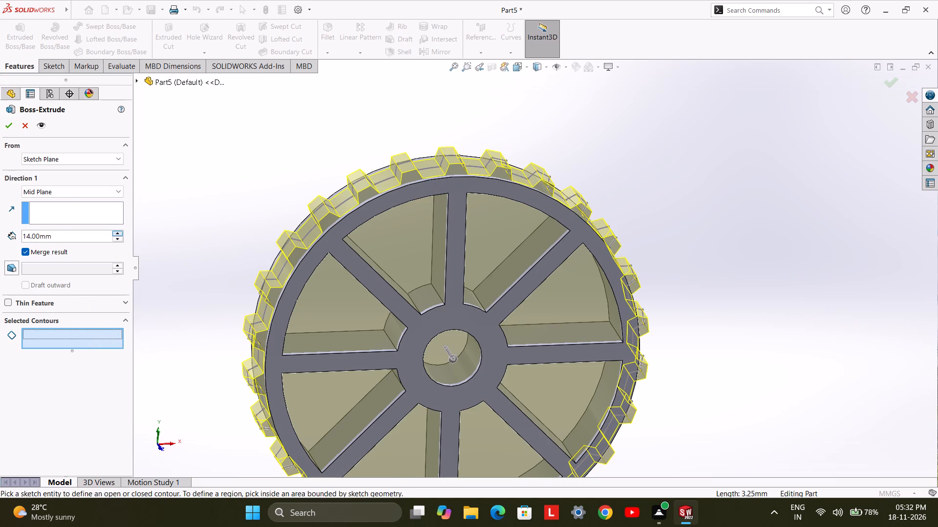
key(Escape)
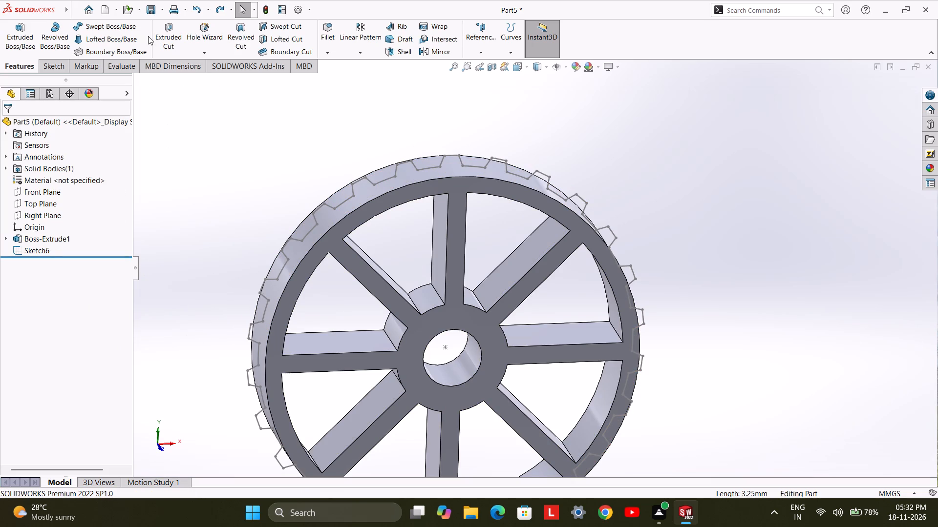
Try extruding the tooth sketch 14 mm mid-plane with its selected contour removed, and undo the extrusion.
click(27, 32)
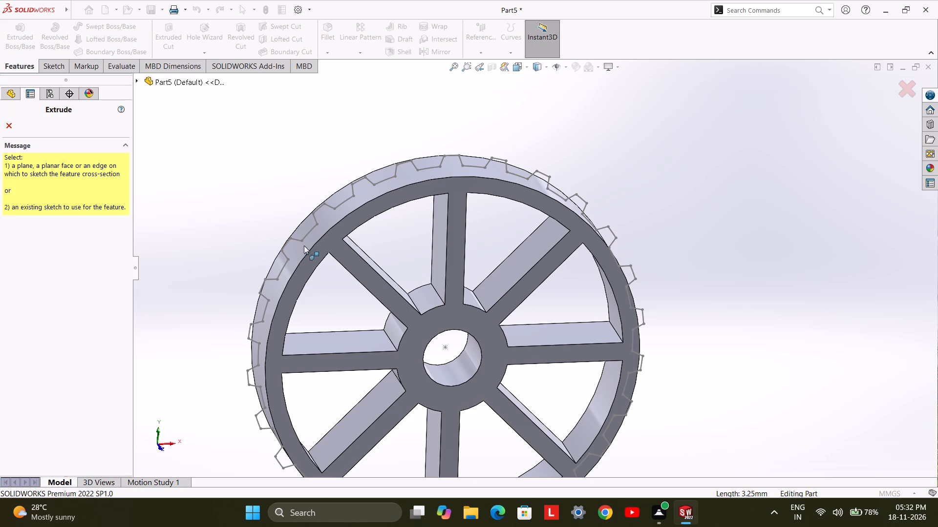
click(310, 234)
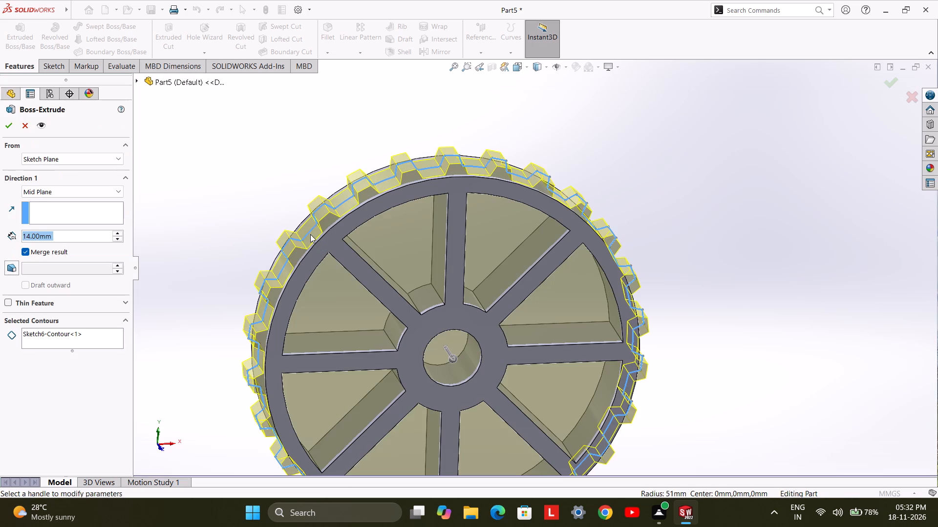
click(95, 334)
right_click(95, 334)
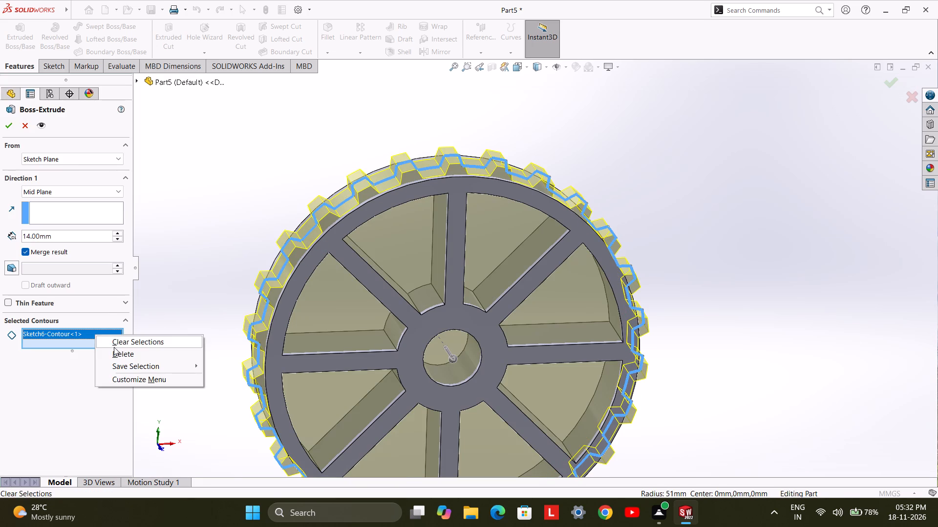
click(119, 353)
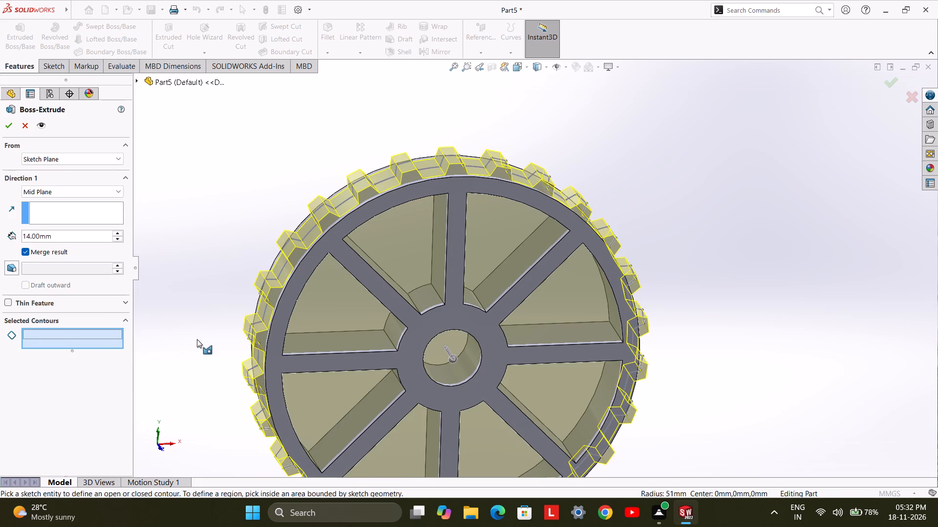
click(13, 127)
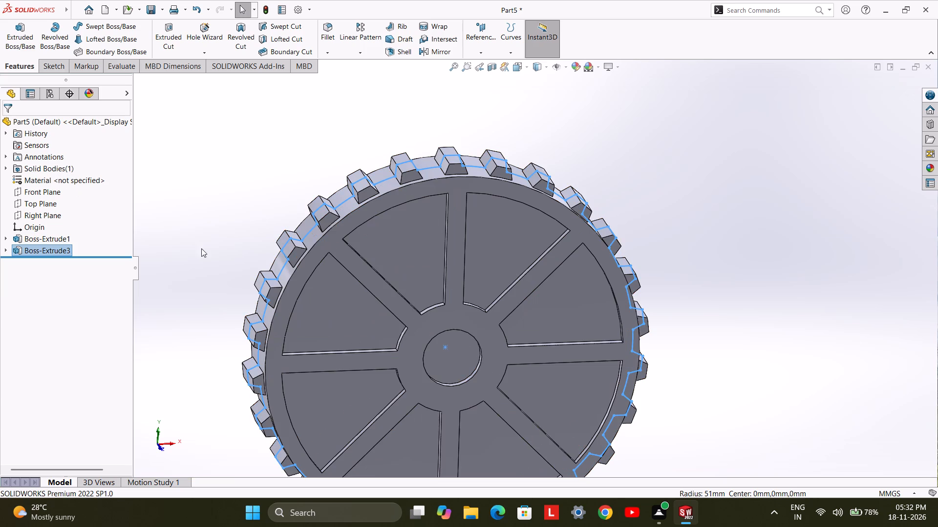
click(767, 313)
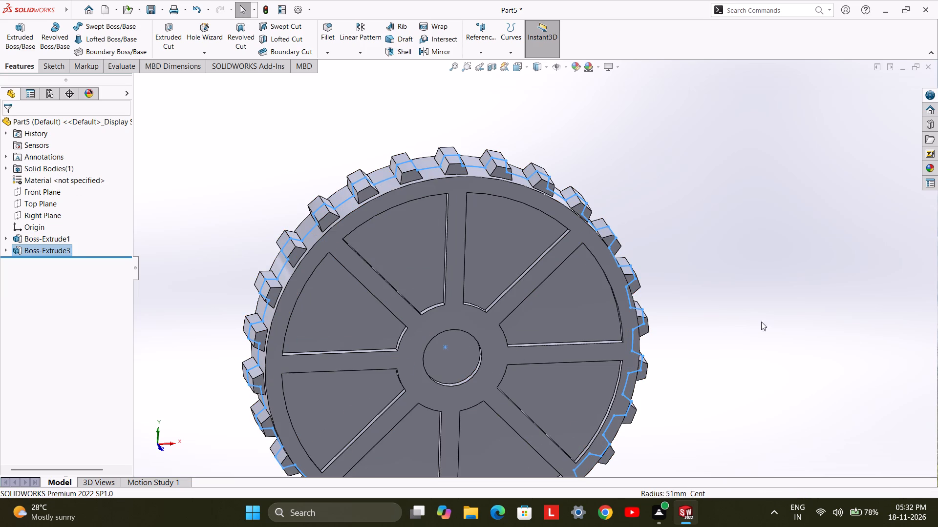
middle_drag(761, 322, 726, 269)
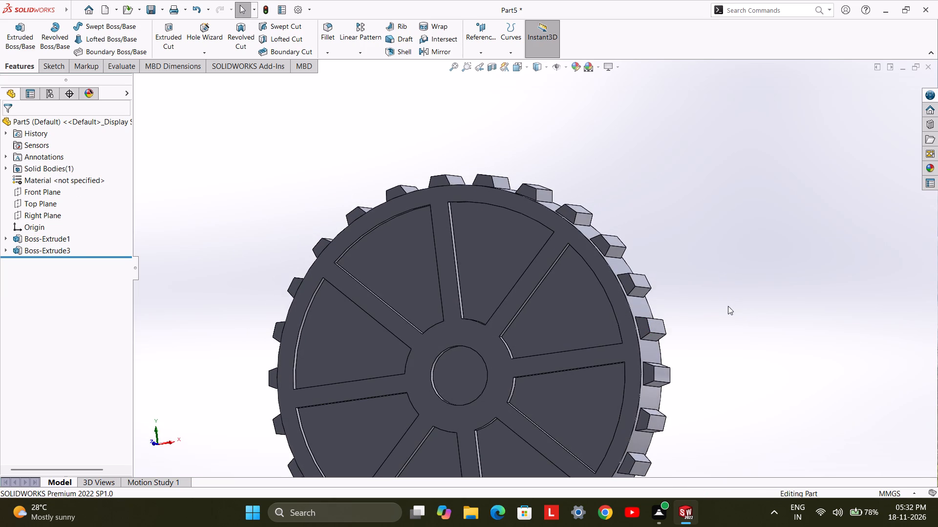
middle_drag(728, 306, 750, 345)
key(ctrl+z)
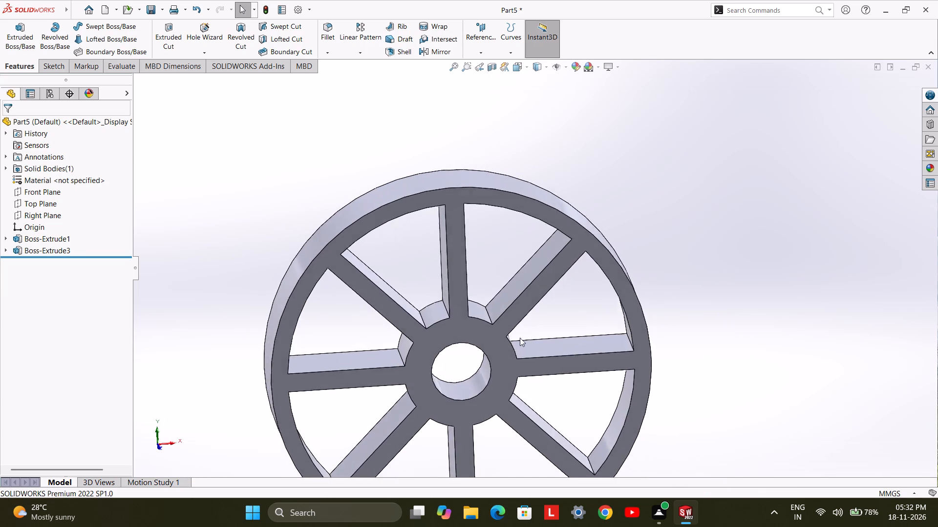
Extrude the trimmed tooth sketch 14 mm mid-plane with merged result, keeping its single closed contour.
click(18, 40)
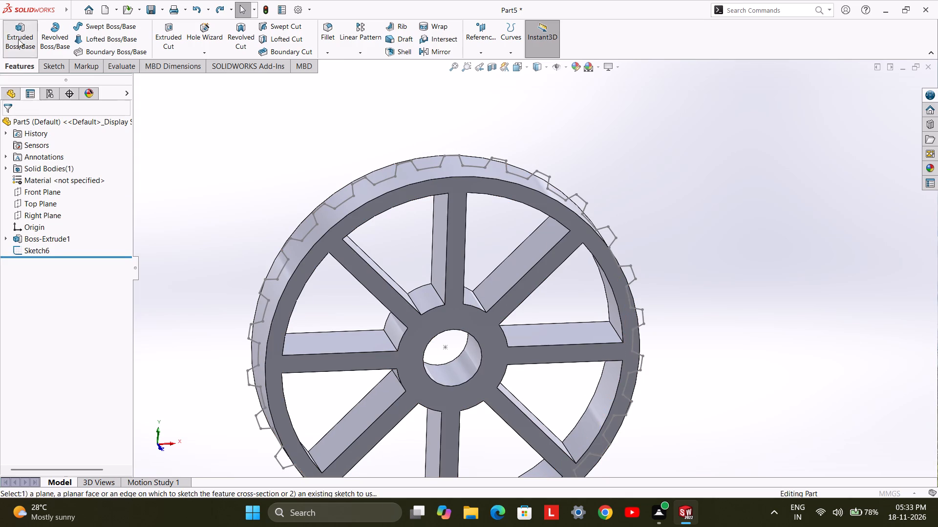
click(306, 235)
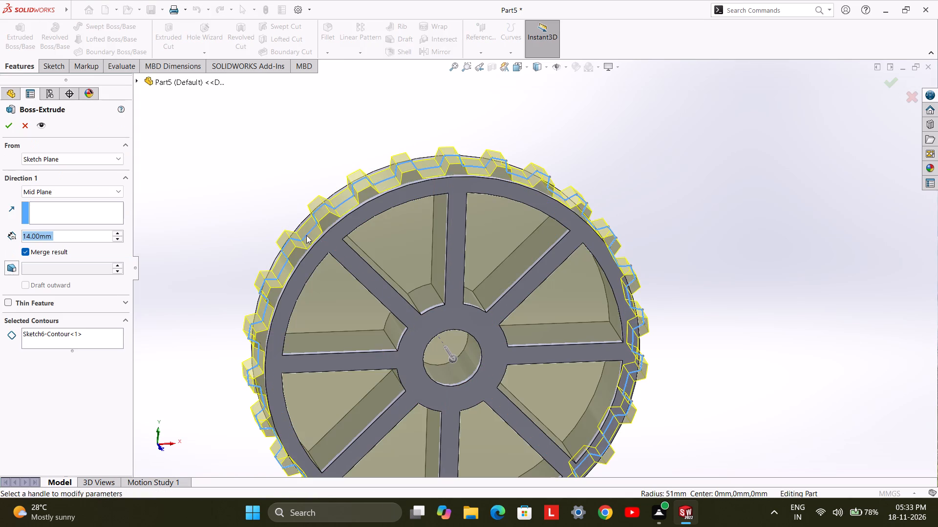
middle_drag(822, 367, 829, 385)
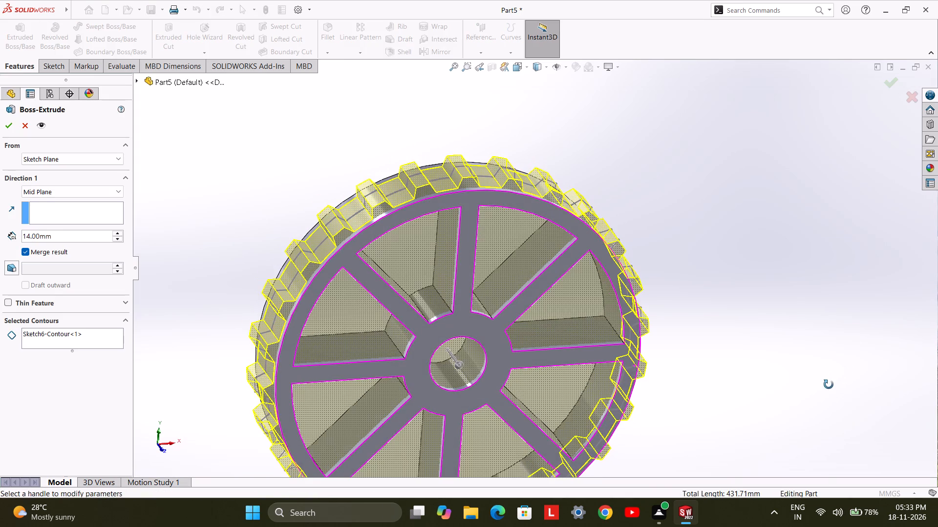
middle_drag(829, 385, 805, 366)
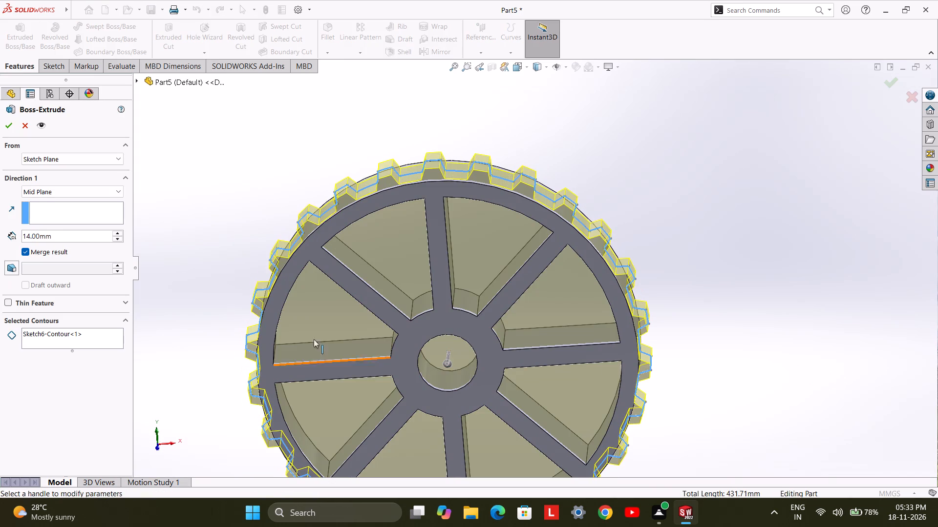
click(28, 253)
click(27, 253)
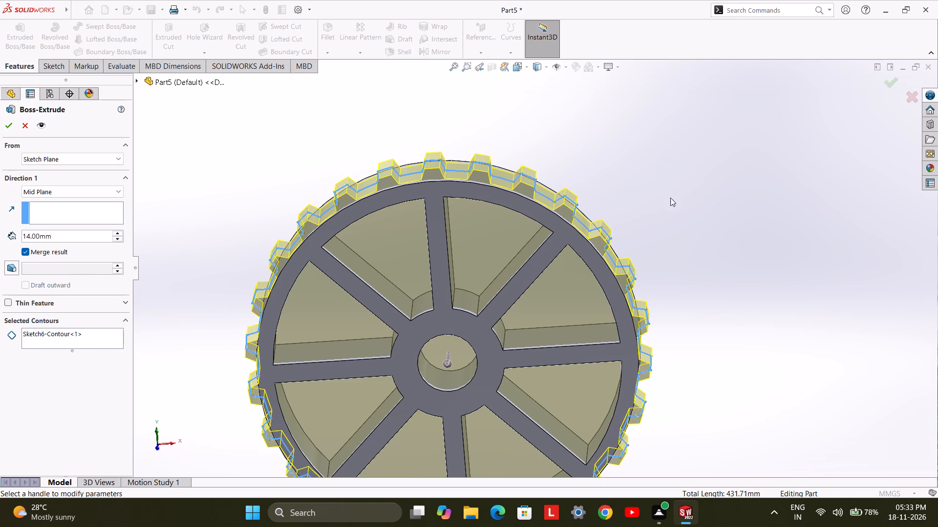
middle_drag(672, 187, 689, 289)
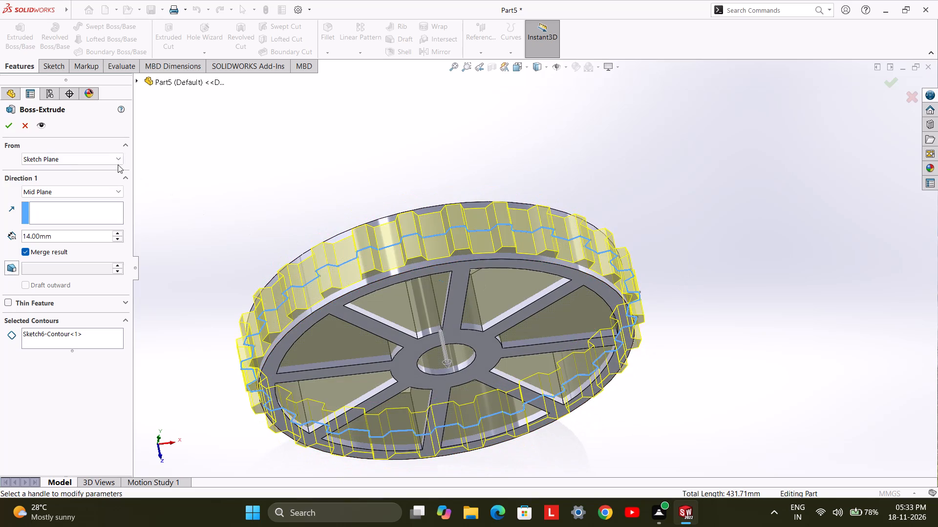
click(8, 125)
click(188, 174)
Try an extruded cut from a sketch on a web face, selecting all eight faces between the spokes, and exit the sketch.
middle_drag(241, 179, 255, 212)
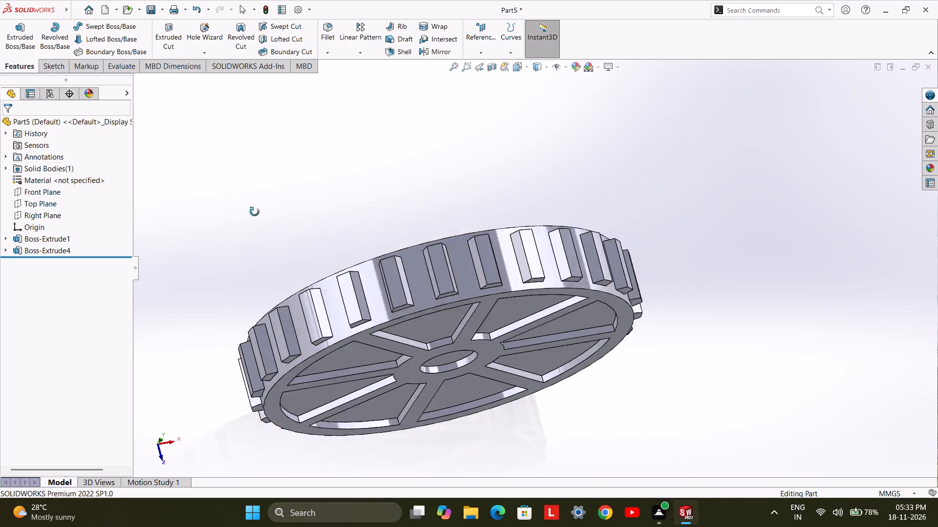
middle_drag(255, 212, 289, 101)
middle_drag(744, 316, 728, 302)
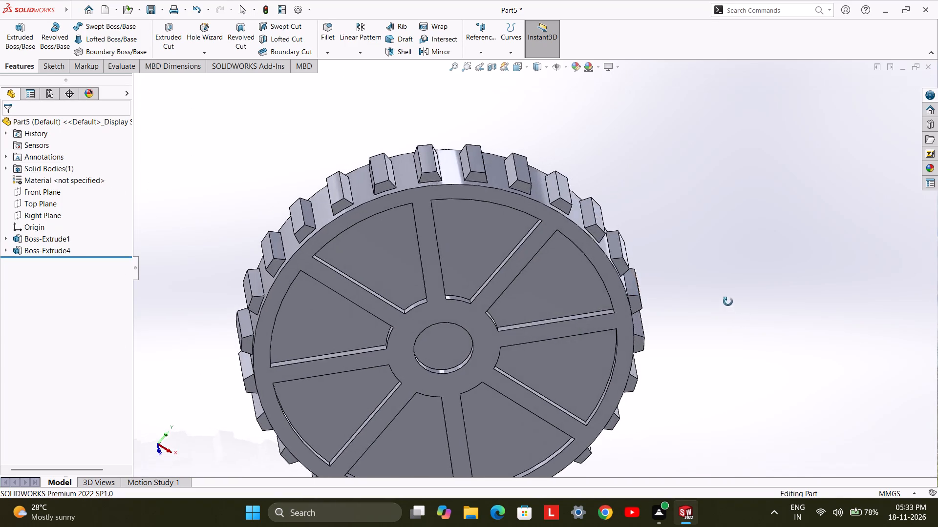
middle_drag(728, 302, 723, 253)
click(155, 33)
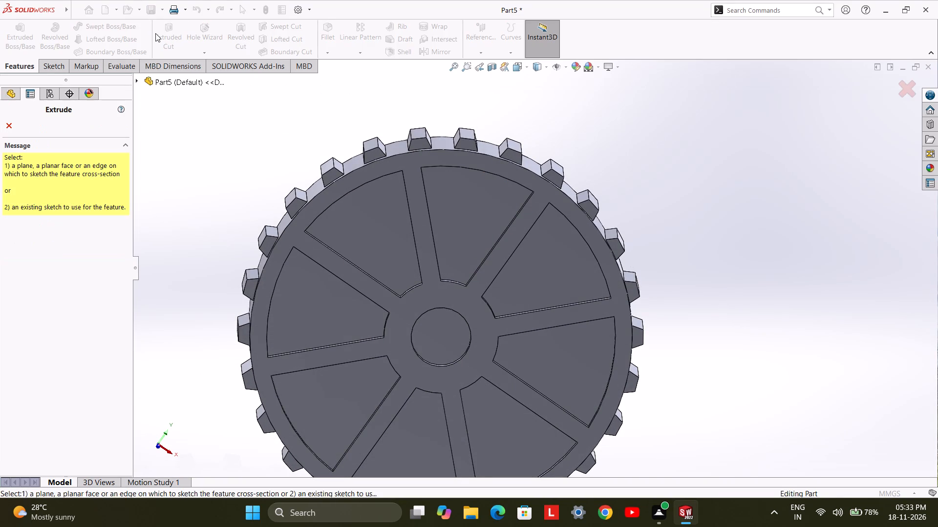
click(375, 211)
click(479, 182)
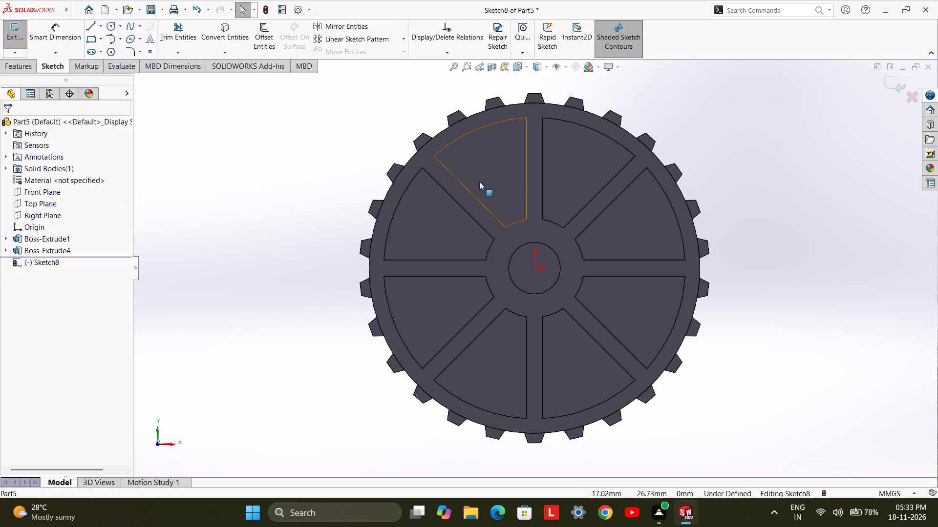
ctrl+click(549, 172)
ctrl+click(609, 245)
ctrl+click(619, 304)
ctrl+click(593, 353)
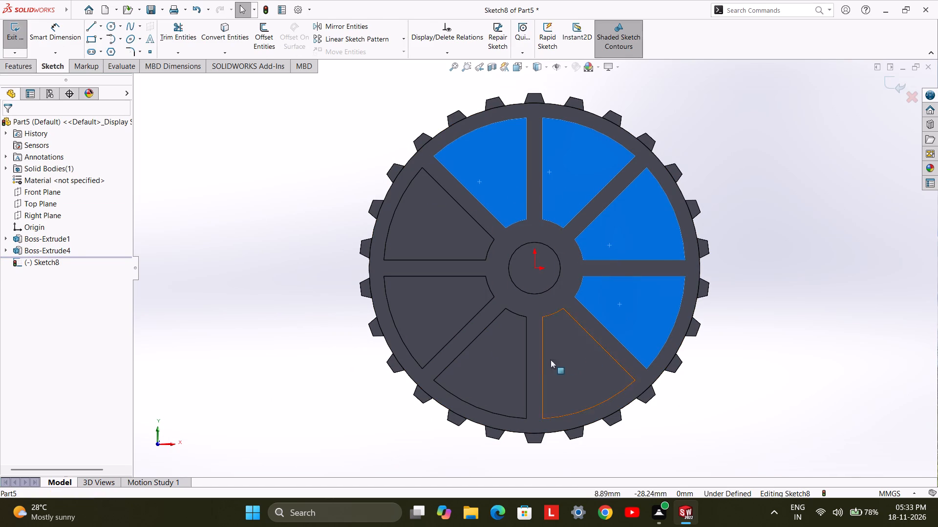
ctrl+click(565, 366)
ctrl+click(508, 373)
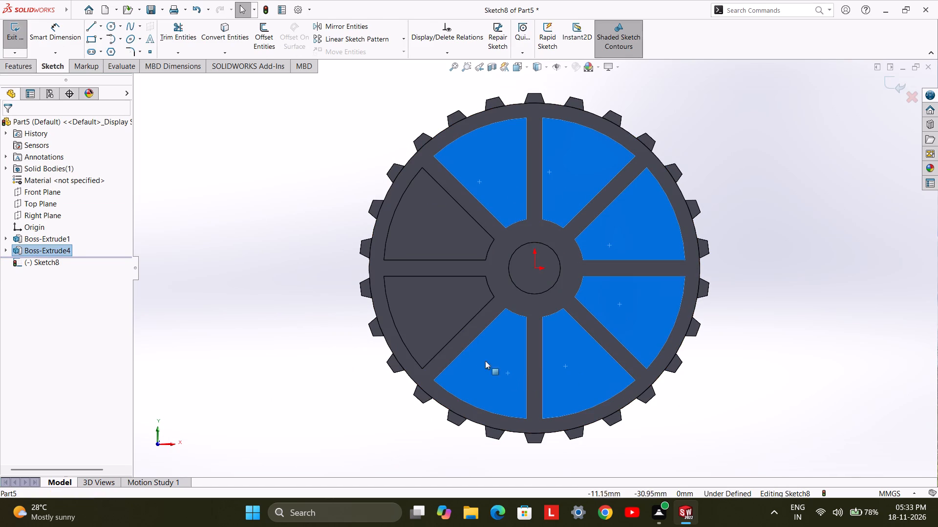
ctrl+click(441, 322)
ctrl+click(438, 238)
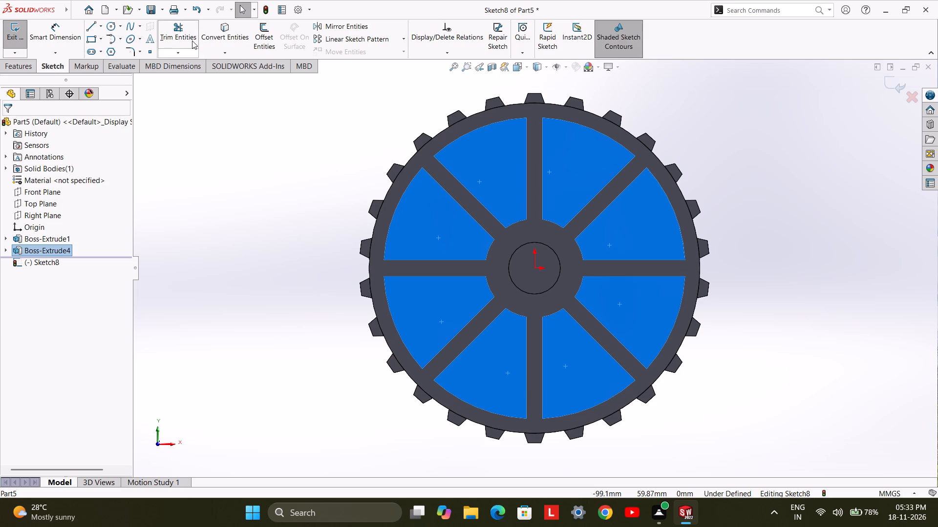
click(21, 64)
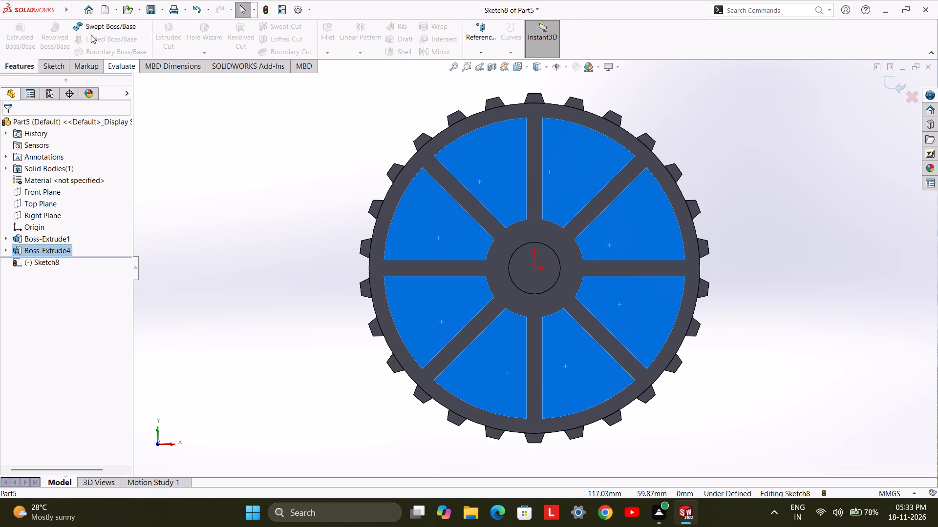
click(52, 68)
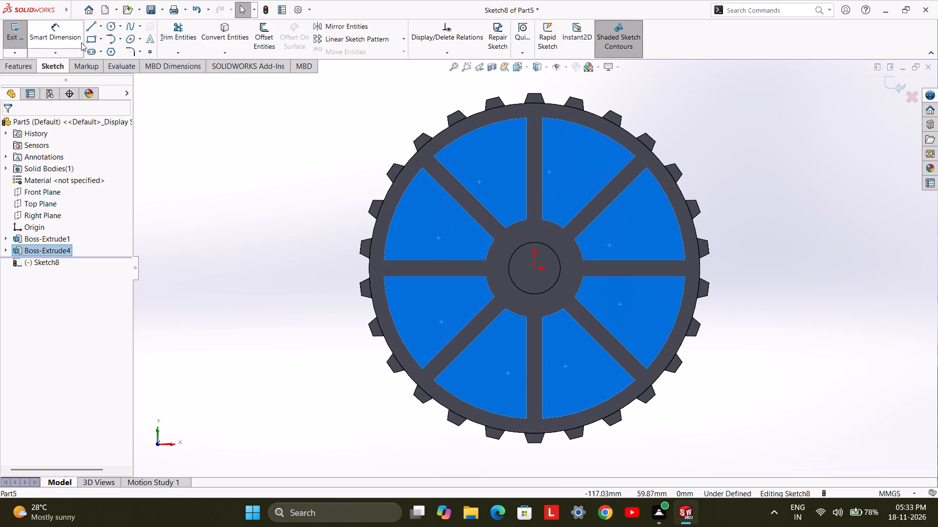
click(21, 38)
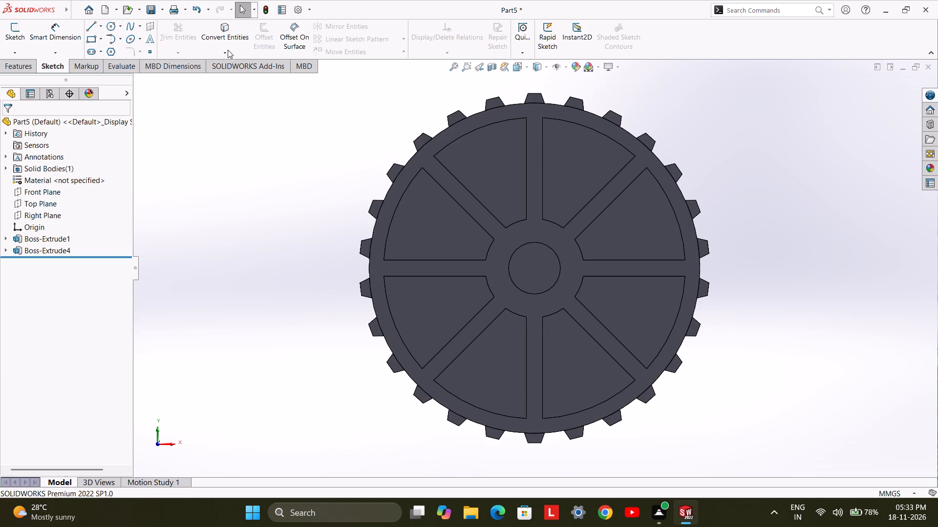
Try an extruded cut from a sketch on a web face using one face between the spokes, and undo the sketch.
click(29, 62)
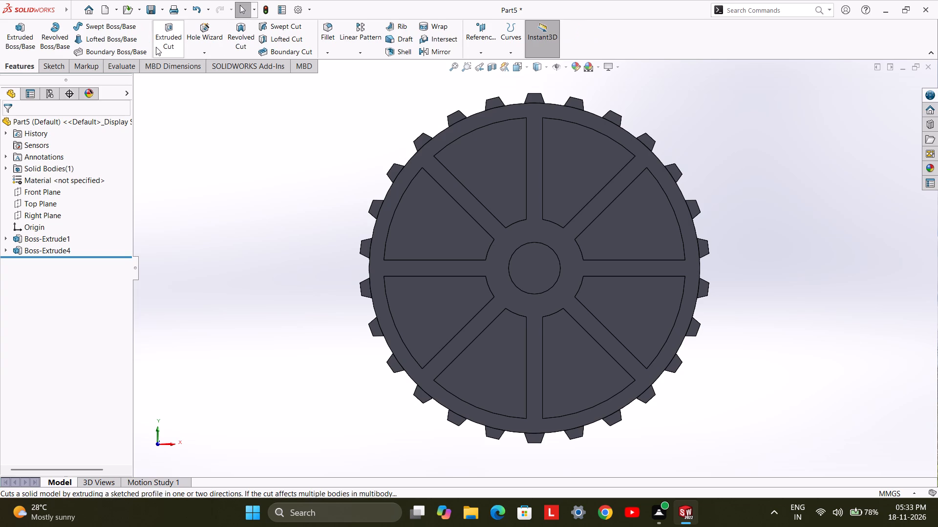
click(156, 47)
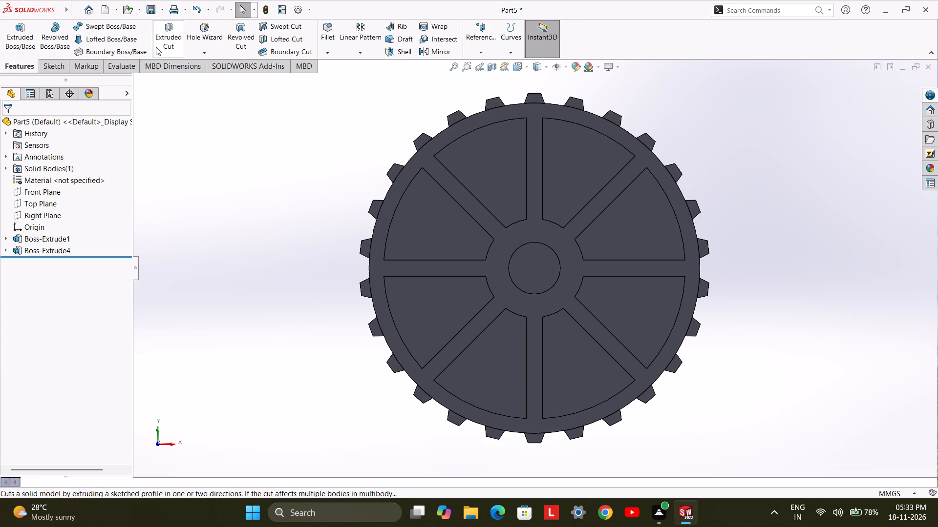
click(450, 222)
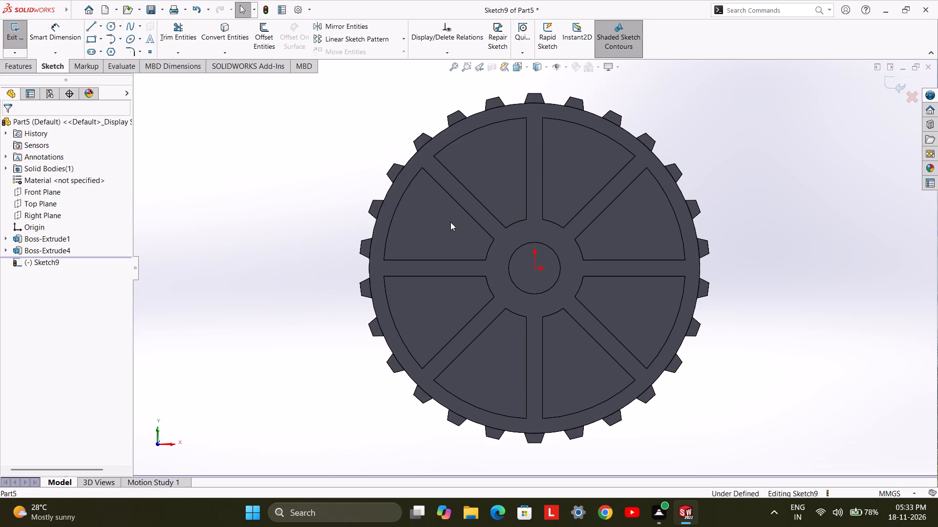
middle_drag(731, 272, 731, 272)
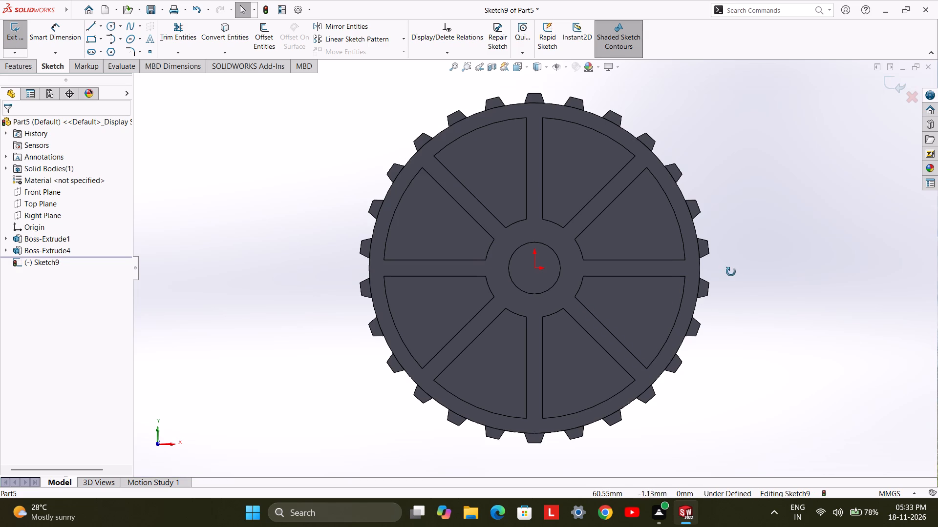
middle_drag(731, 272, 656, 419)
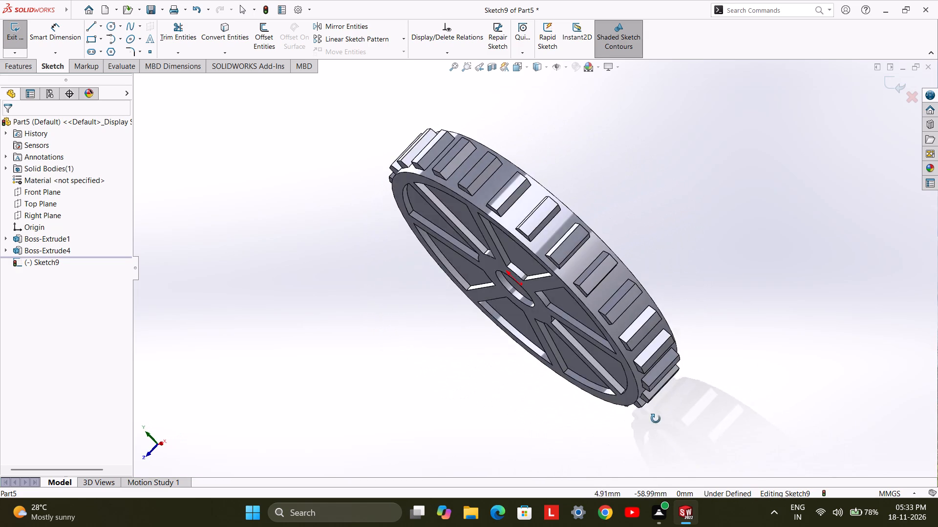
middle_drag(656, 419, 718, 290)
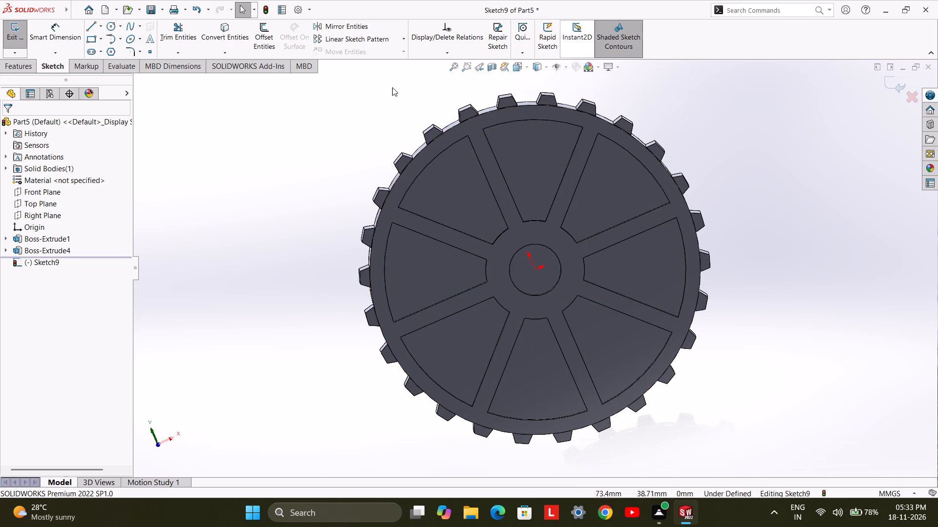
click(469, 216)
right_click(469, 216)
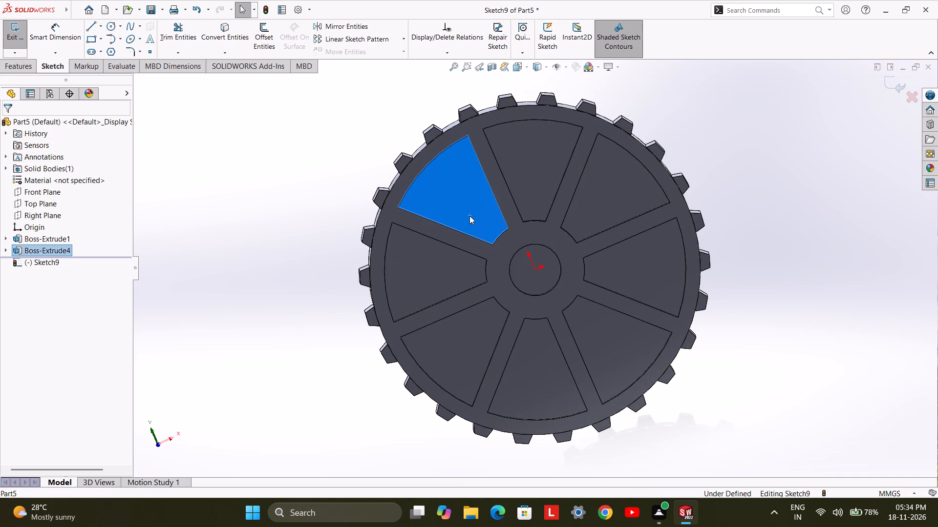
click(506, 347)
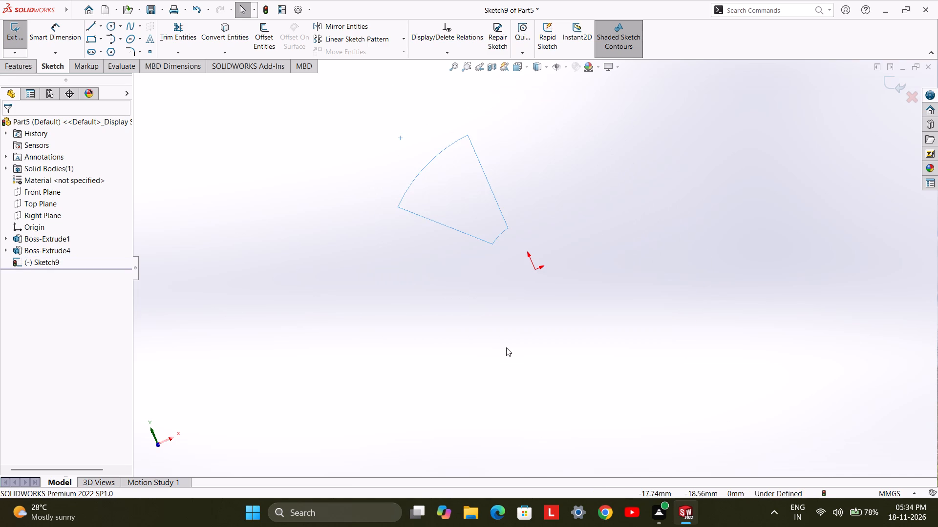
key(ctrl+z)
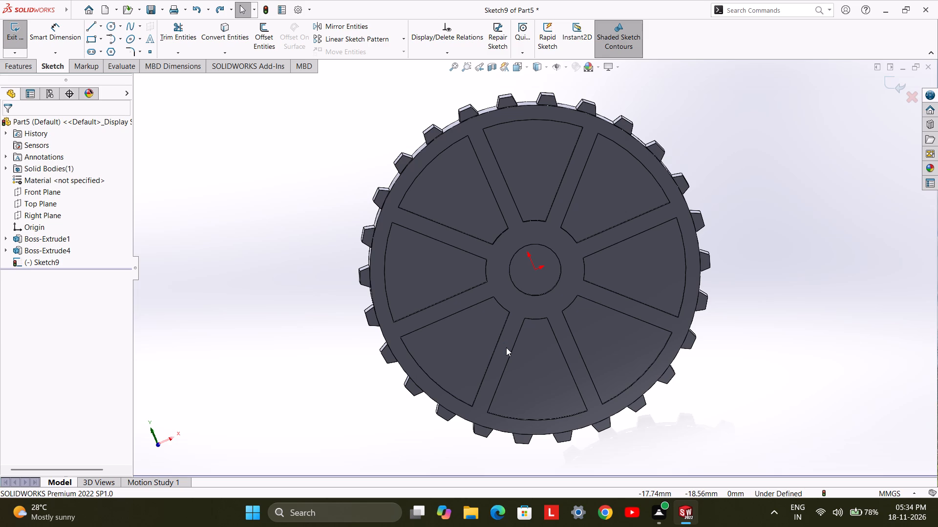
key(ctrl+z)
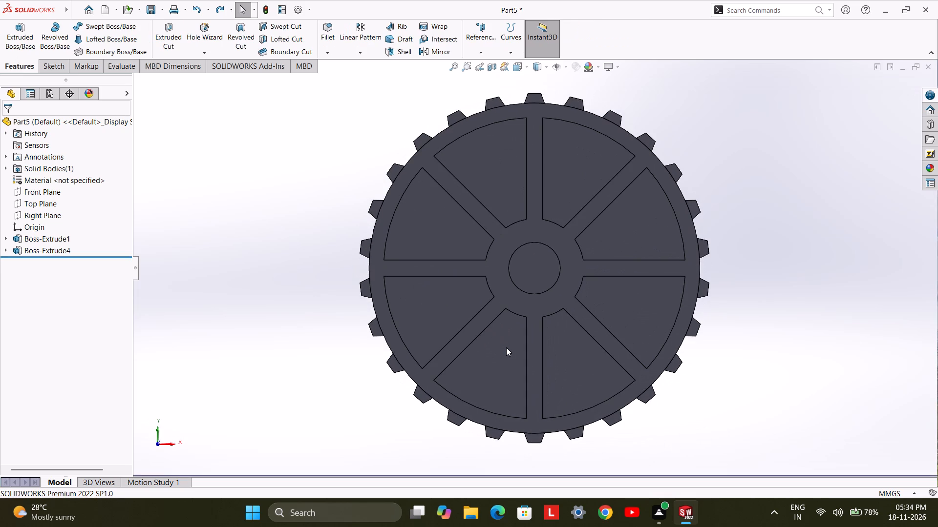
Undo the 14 mm tooth extrusion, returning to the spoked wheel with its tooth sketch.
key(ctrl+z)
key(ctrl+z)
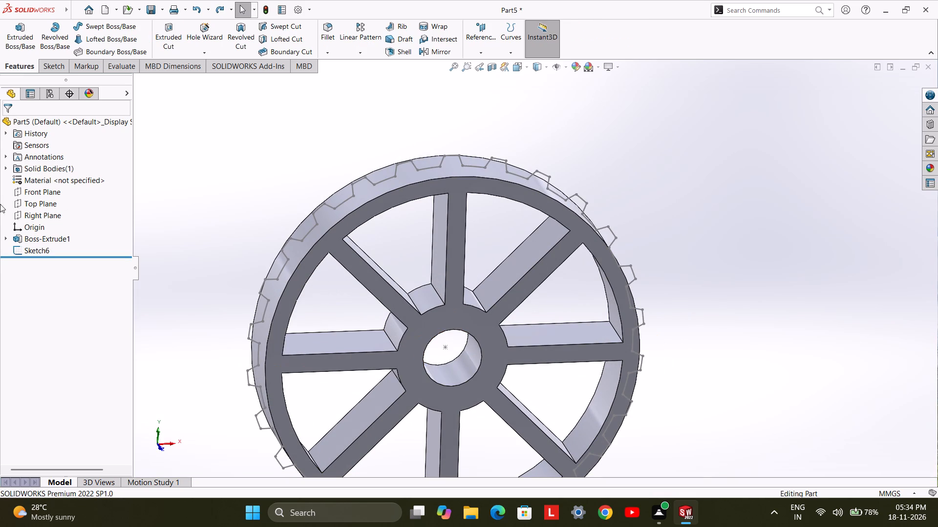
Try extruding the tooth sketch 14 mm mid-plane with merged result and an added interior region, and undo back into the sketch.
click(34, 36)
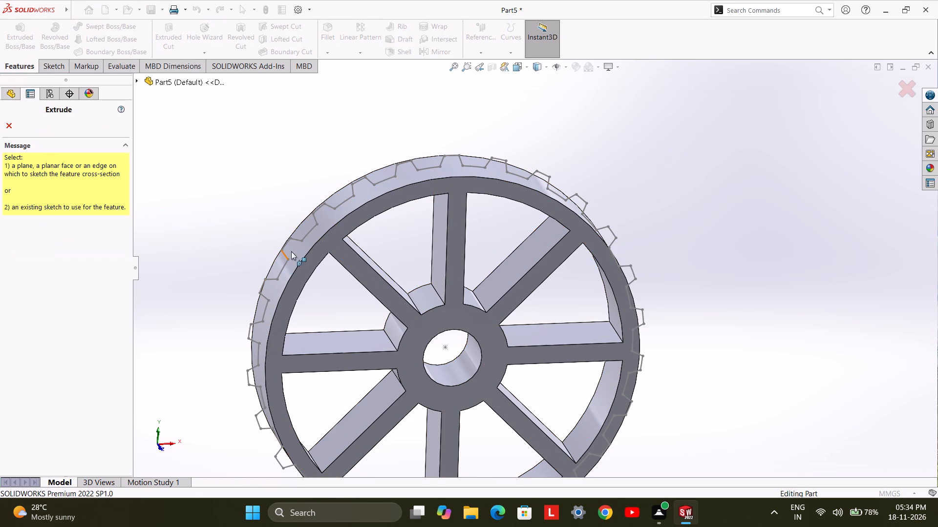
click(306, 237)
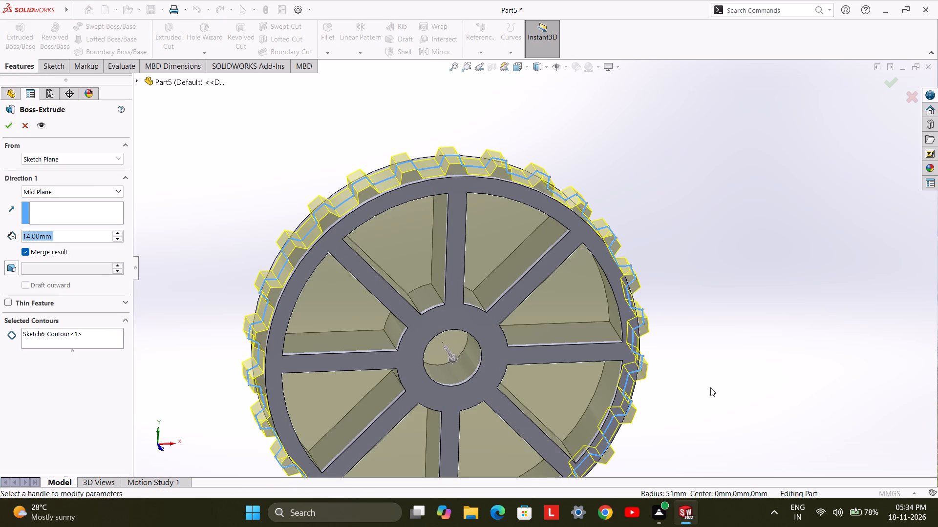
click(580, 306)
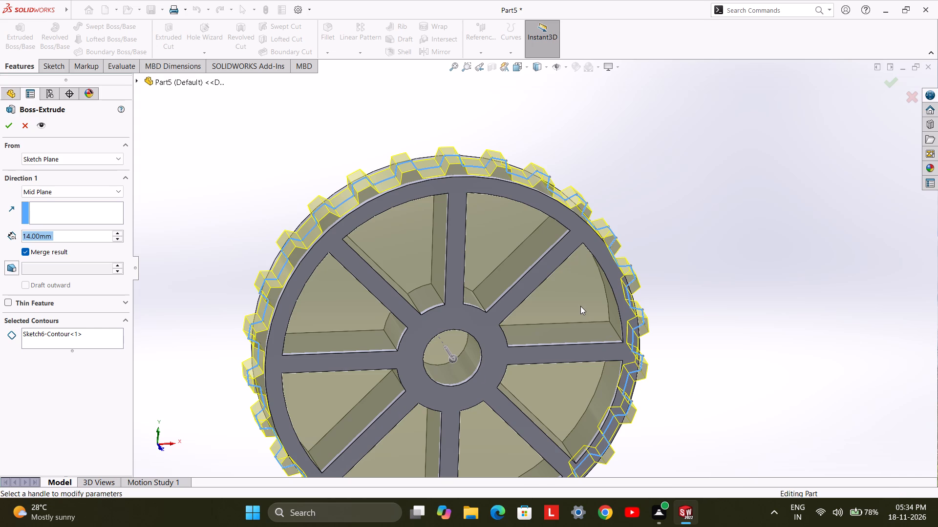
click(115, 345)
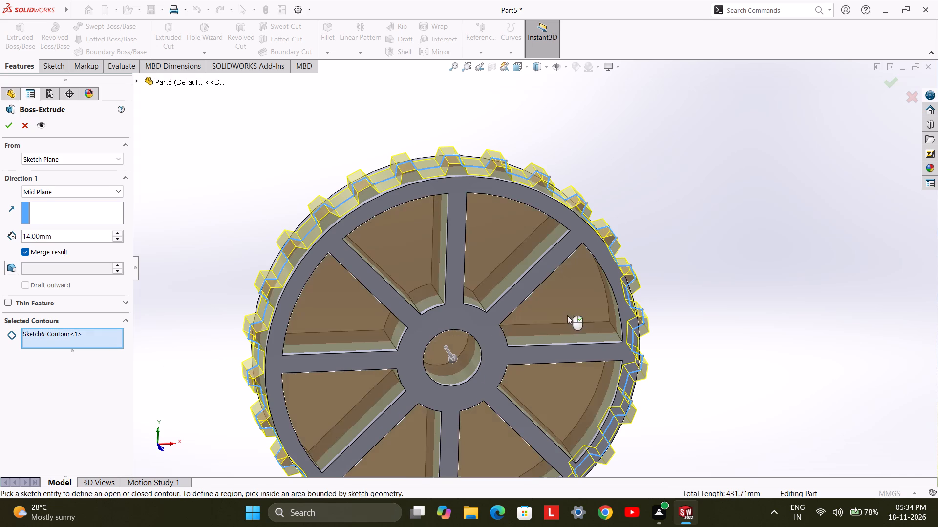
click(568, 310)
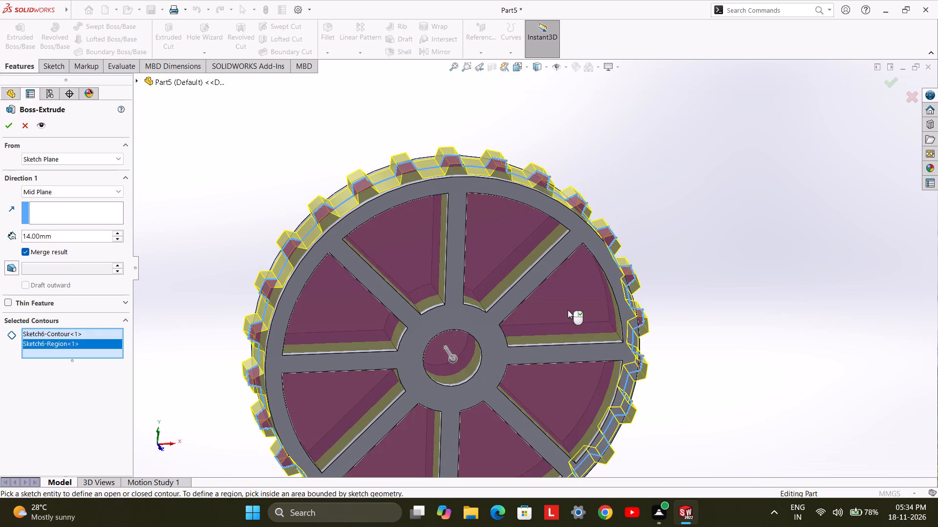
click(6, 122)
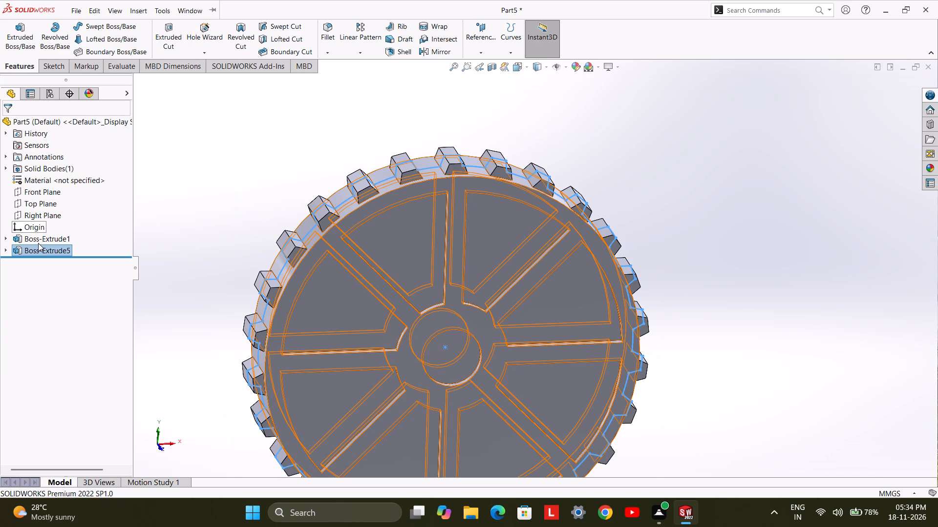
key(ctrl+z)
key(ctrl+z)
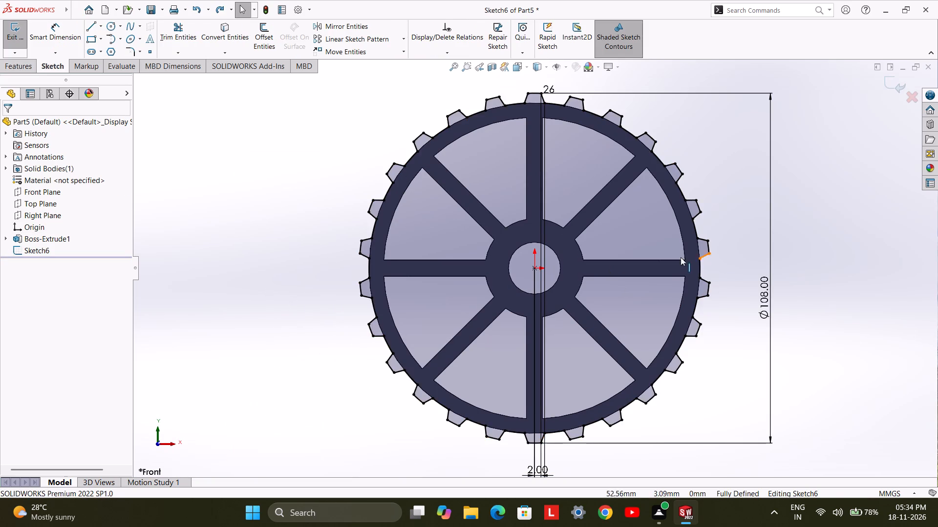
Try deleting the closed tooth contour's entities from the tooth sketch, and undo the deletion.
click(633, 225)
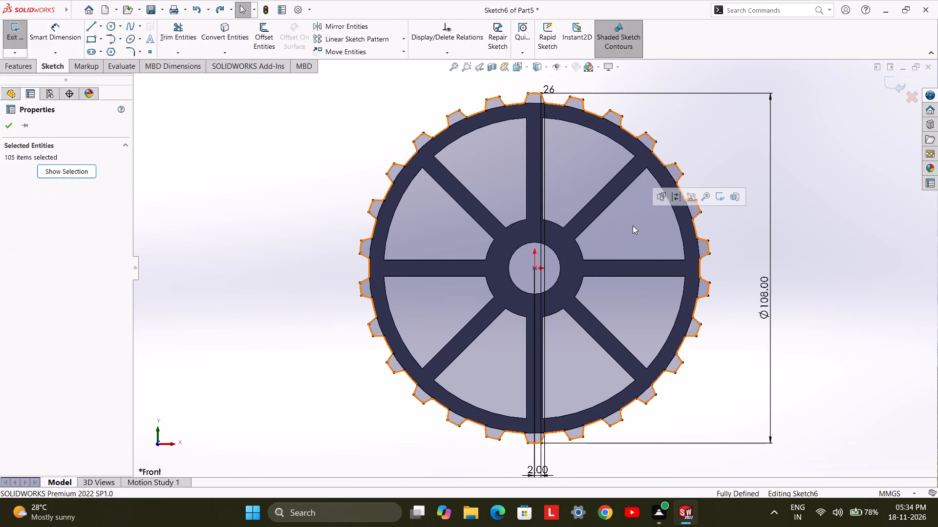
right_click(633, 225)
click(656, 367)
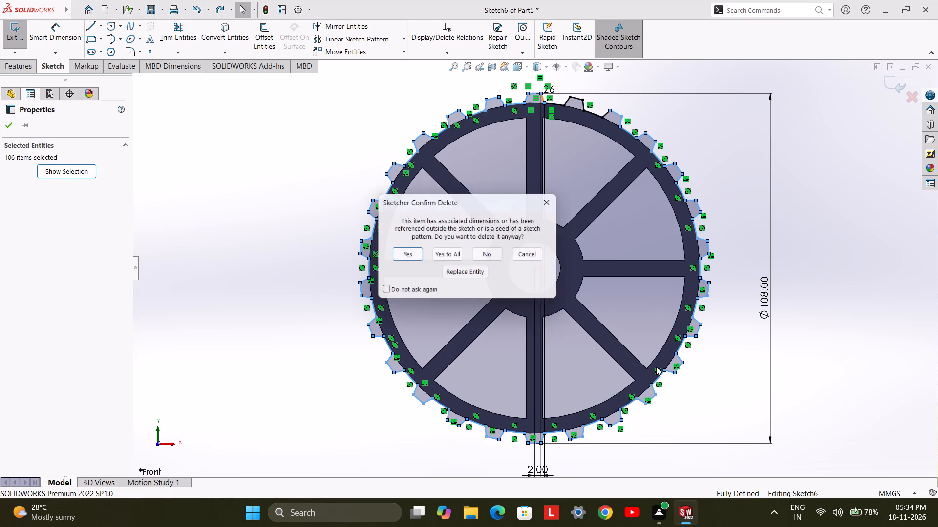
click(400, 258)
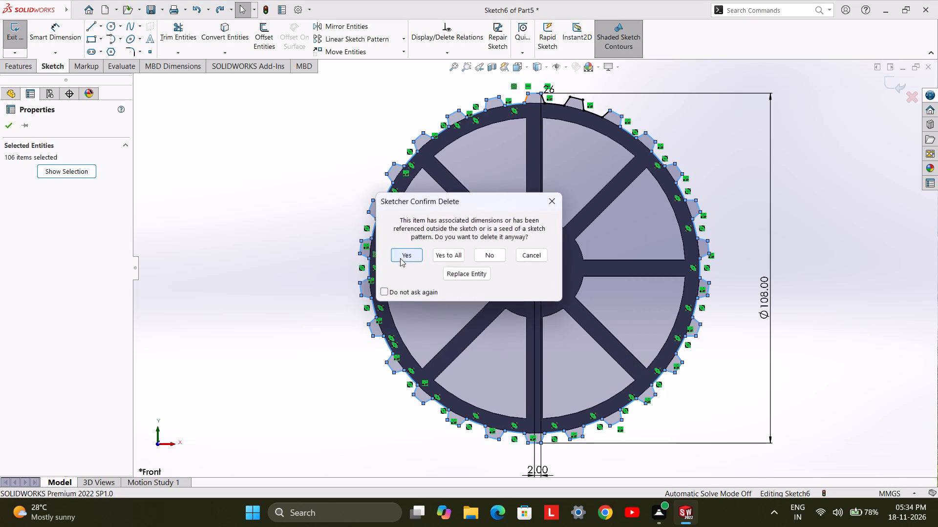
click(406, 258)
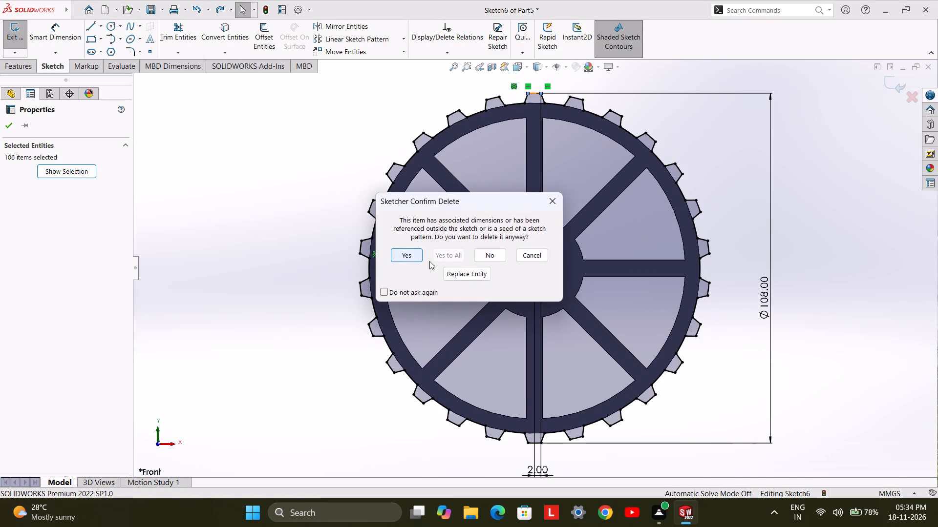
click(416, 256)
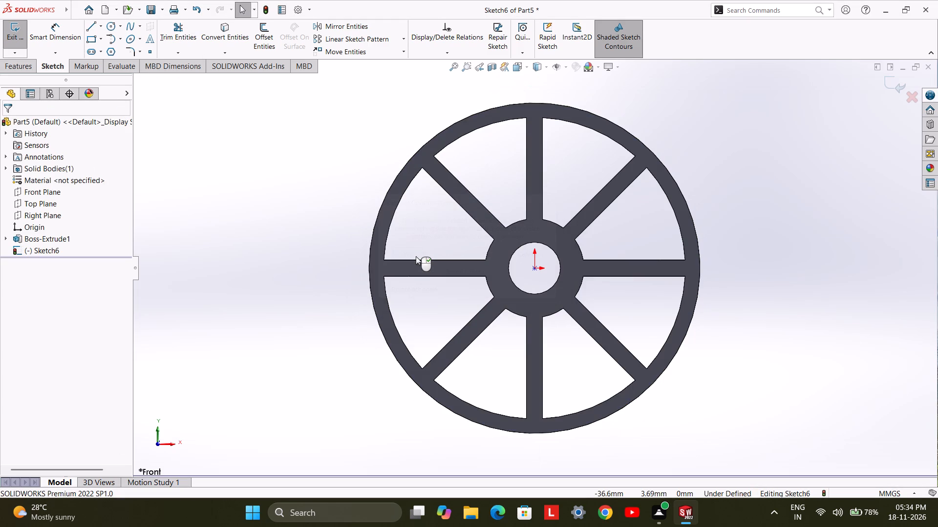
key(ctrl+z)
Undo the rim-circle trims at the patterned teeth, keeping the circular pattern of 26 teeth and the trimmed seed tooth.
key(ctrl+z)
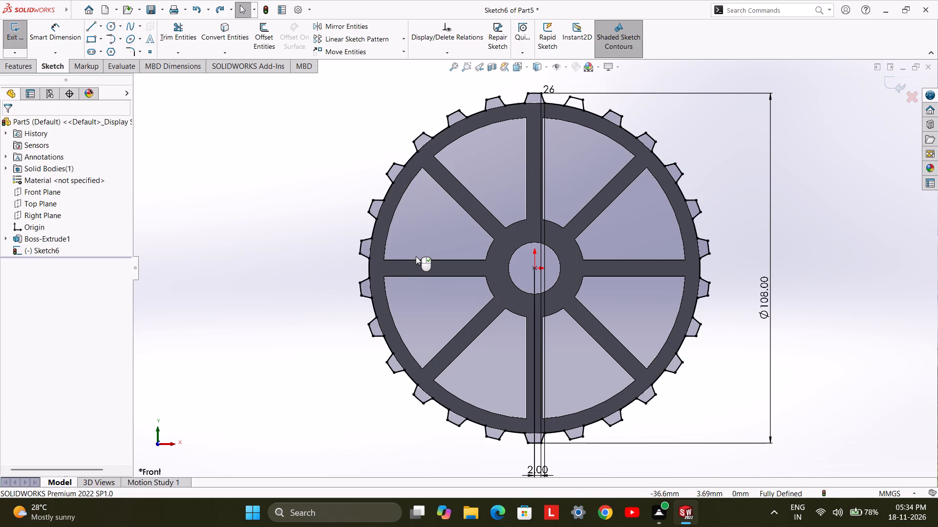
key(ctrl+z)
key(ctrl+z)
key(ctrl+z)
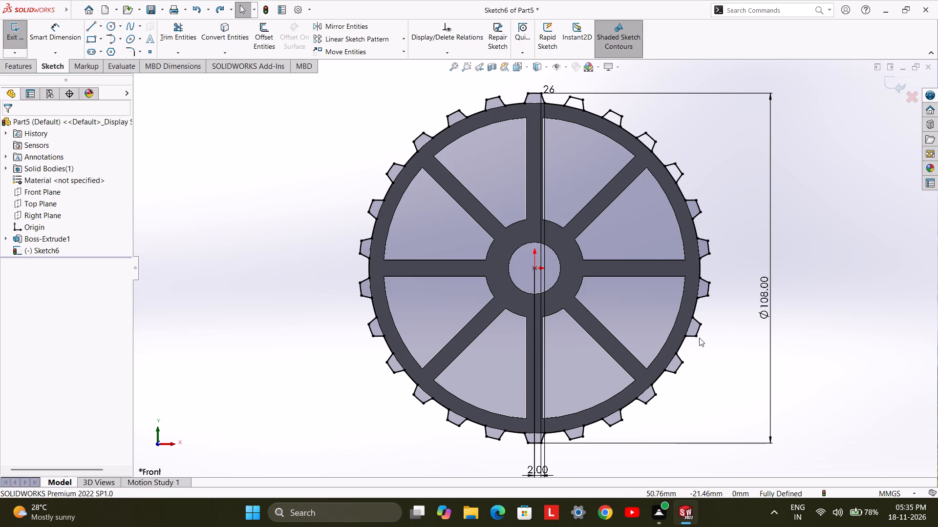
key(ctrl+z)
key(ctrl+z)
key(ctrl+z)
key(ctrl+z)
key(ctrl+z)
key(ctrl+z)
key(ctrl+z)
key(ctrl+z)
key(ctrl+z)
key(ctrl+z)
key(ctrl+z)
key(ctrl+z)
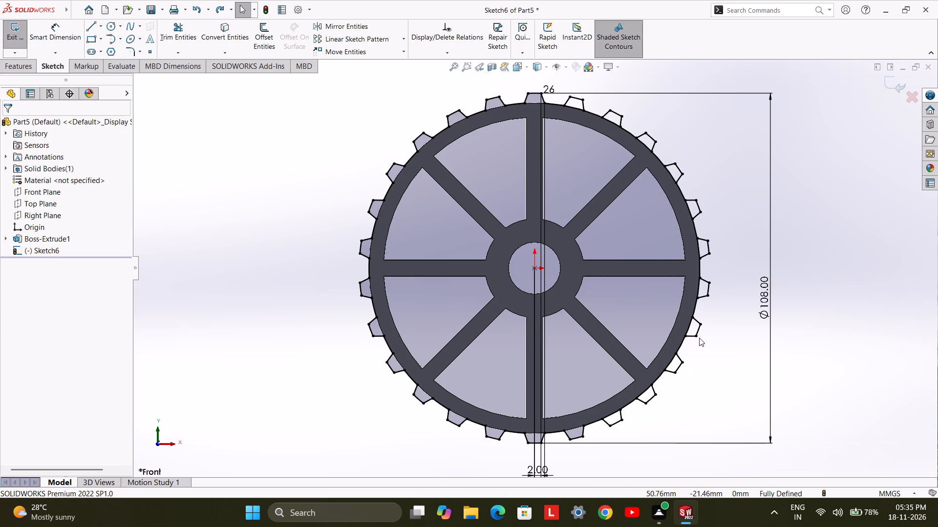
key(ctrl+z)
key(ctrl+z)
key(ctrl+z)
key(ctrl+z)
key(ctrl+z)
key(ctrl+z)
key(ctrl+z)
key(ctrl+z)
key(ctrl+z)
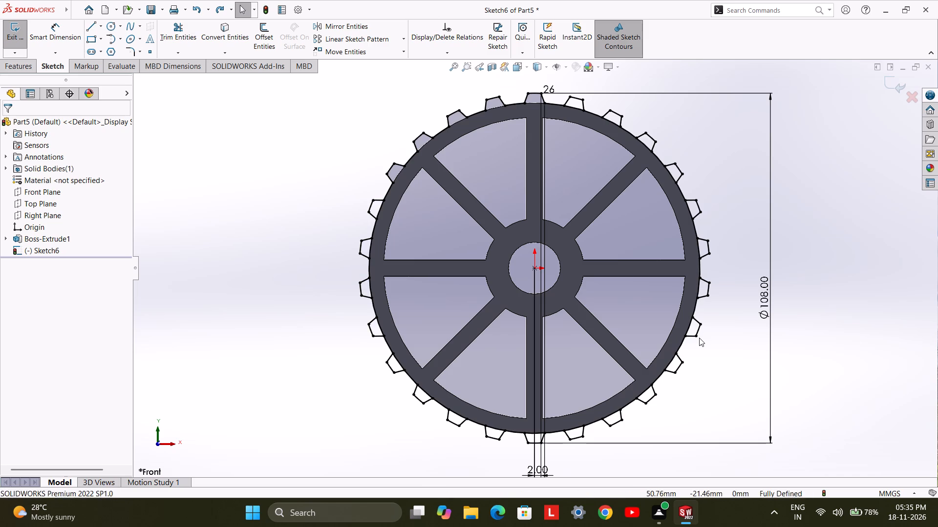
key(ctrl+z)
key(ctrl+z)
key(ctrl+z)
key(ctrl+z)
key(ctrl+z)
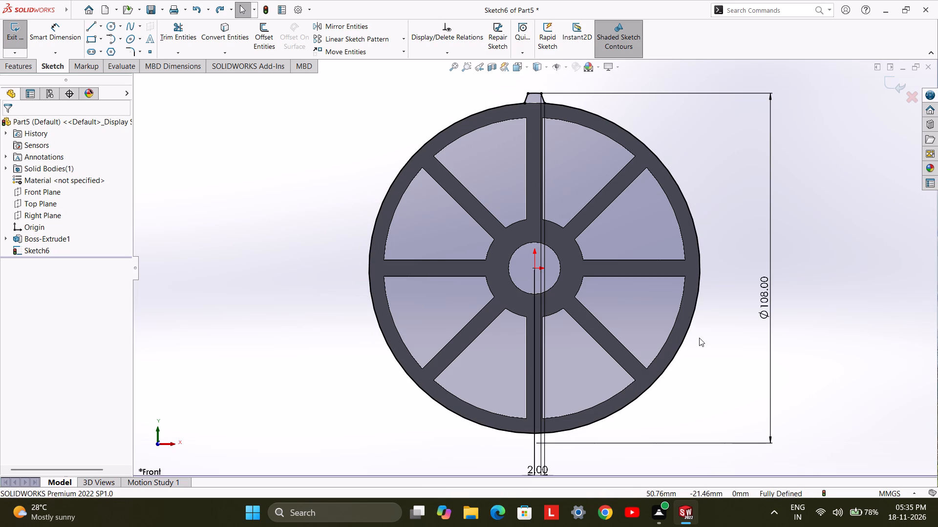
key(ctrl+z)
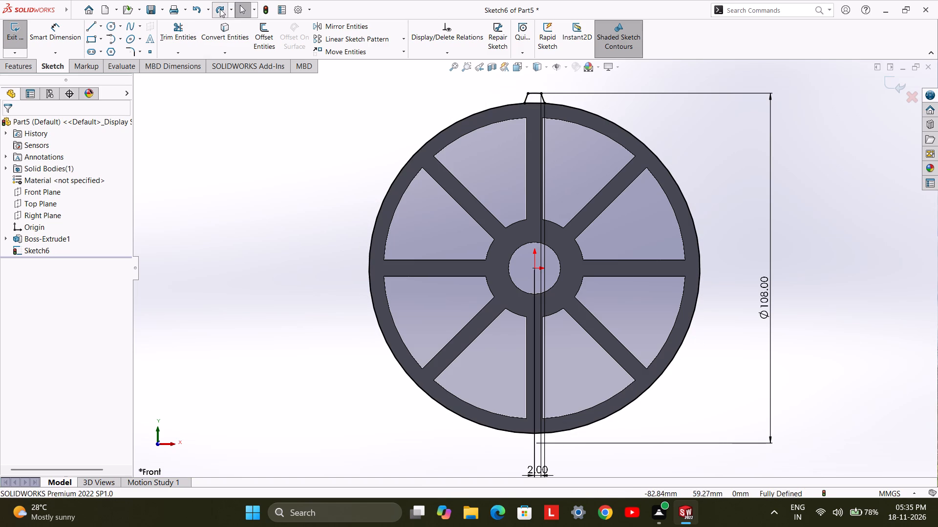
click(220, 9)
click(220, 9)
click(220, 9)
click(220, 9)
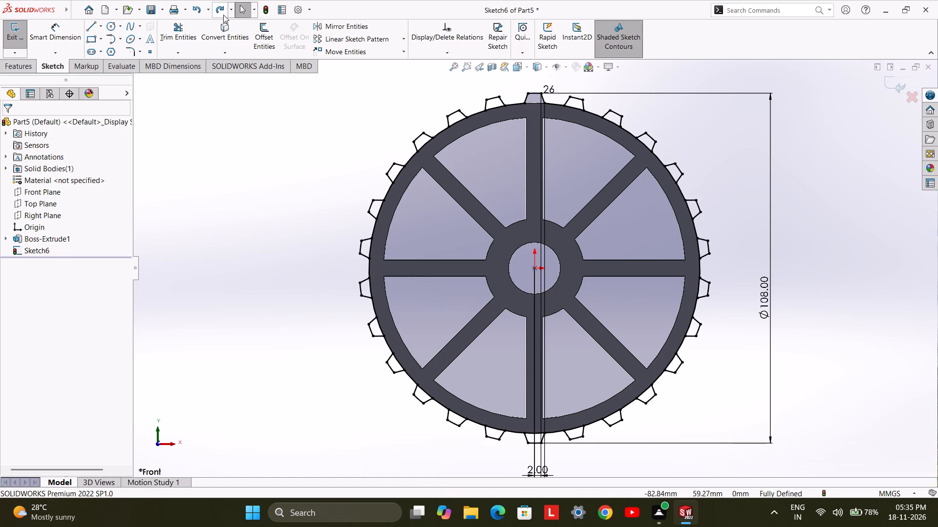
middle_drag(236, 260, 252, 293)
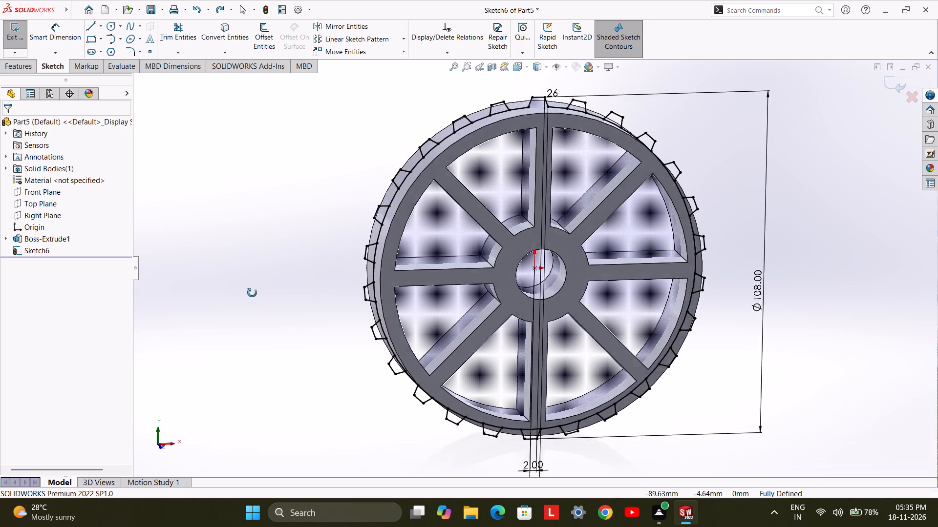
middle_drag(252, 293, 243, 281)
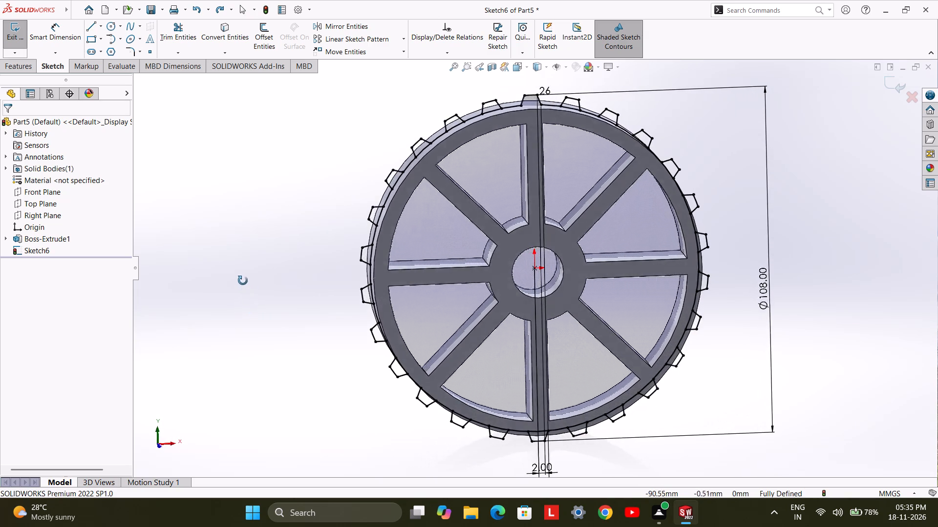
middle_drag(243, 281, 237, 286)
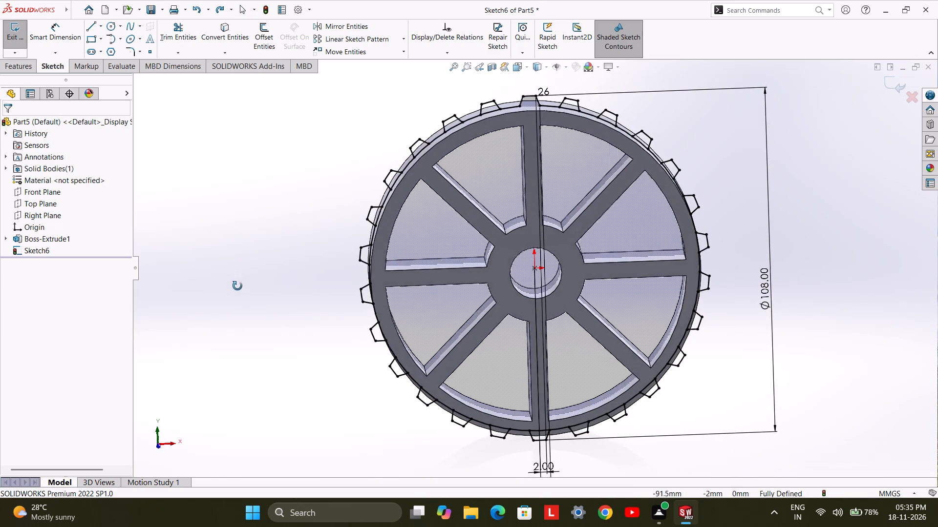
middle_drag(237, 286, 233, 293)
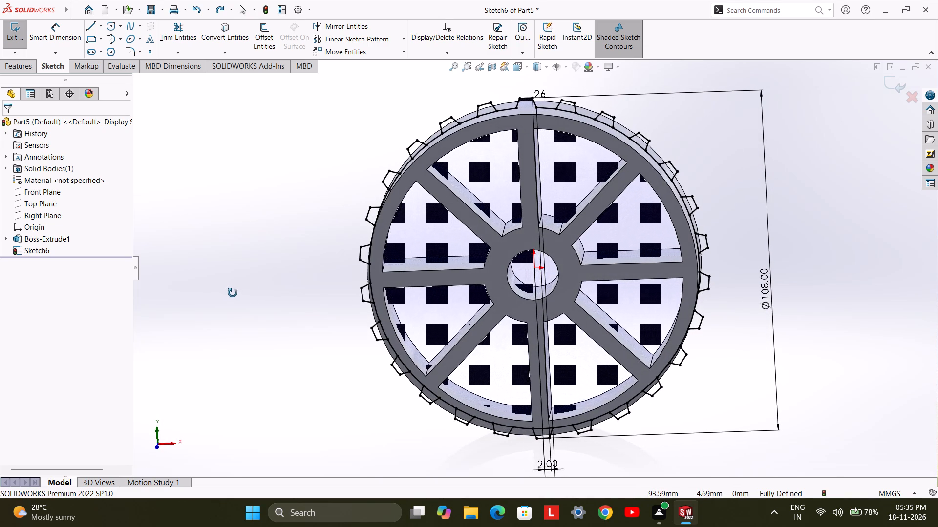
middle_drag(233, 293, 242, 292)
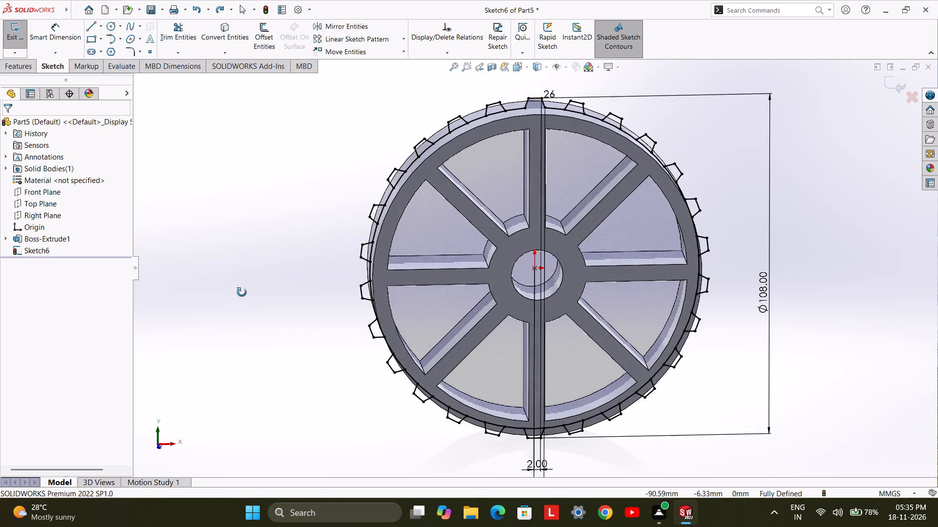
Redo the undone rim-circle trims at the patterned teeth, all the way around the 26-tooth sketch.
middle_drag(242, 292, 242, 288)
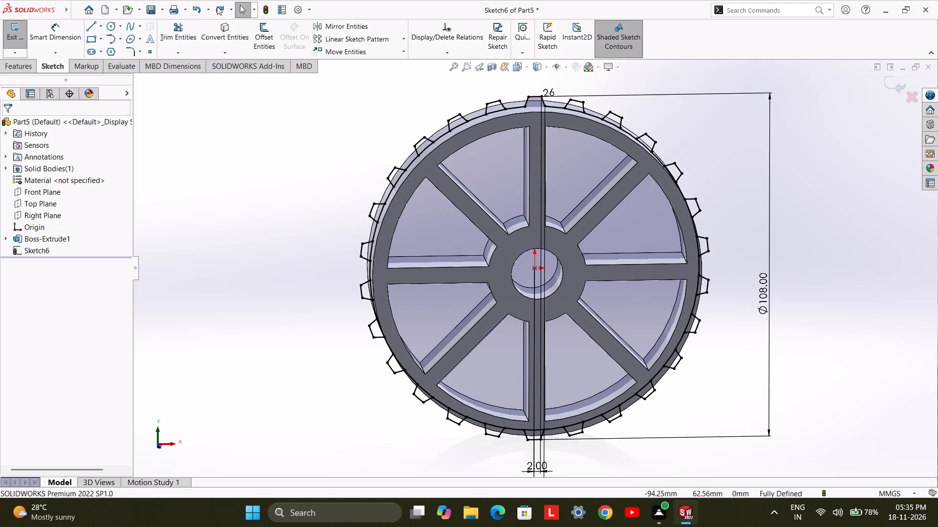
triple_click(217, 6)
triple_click(217, 6)
triple_click(217, 6)
click(217, 6)
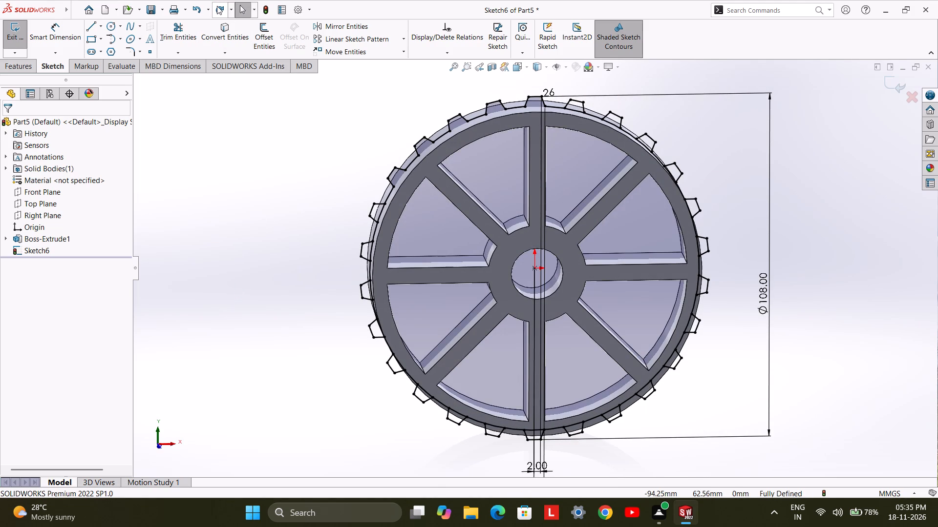
triple_click(217, 6)
triple_click(217, 6)
triple_click(217, 6)
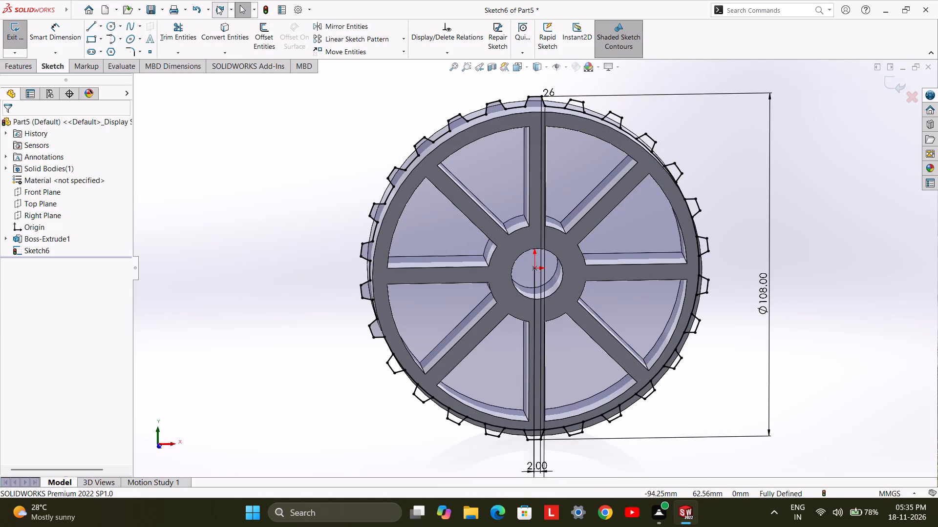
triple_click(217, 6)
triple_click(217, 6)
triple_click(217, 6)
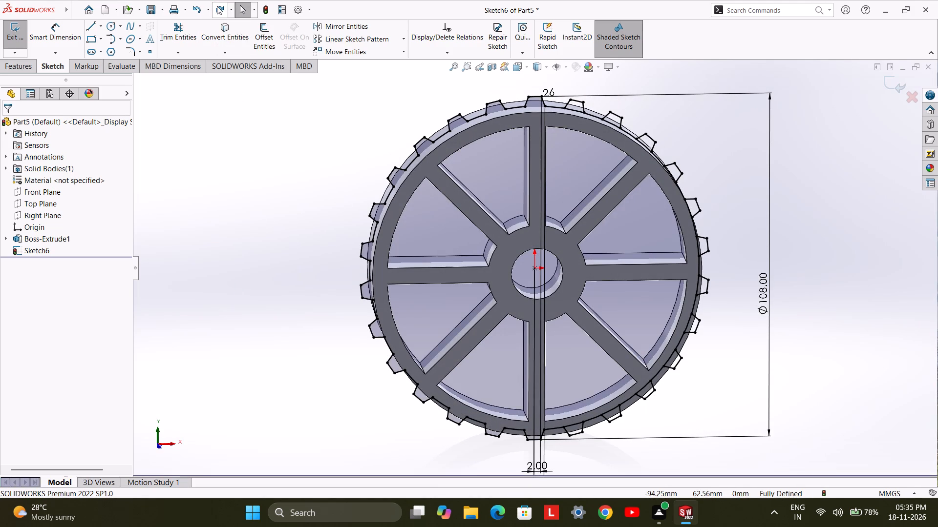
triple_click(217, 6)
triple_click(217, 6)
triple_click(217, 6)
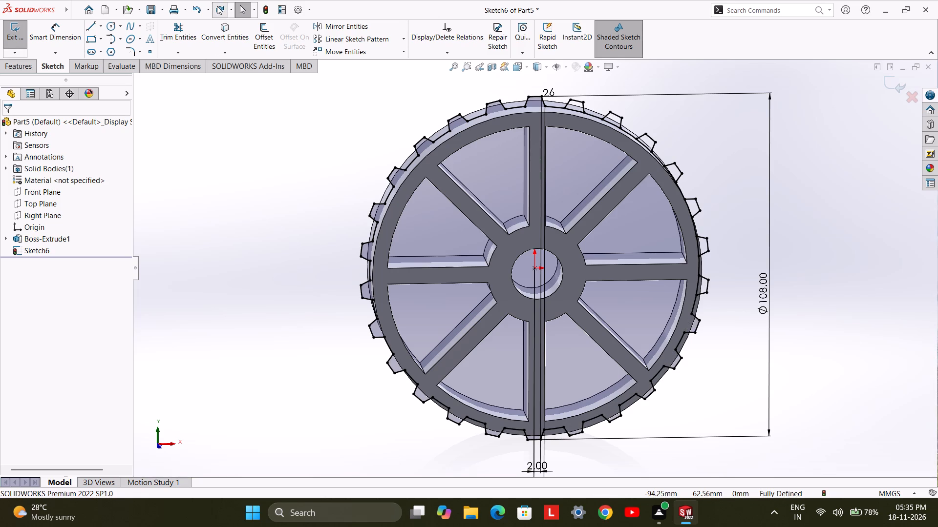
triple_click(217, 6)
triple_click(217, 6)
triple_click(217, 6)
triple_click(217, 6)
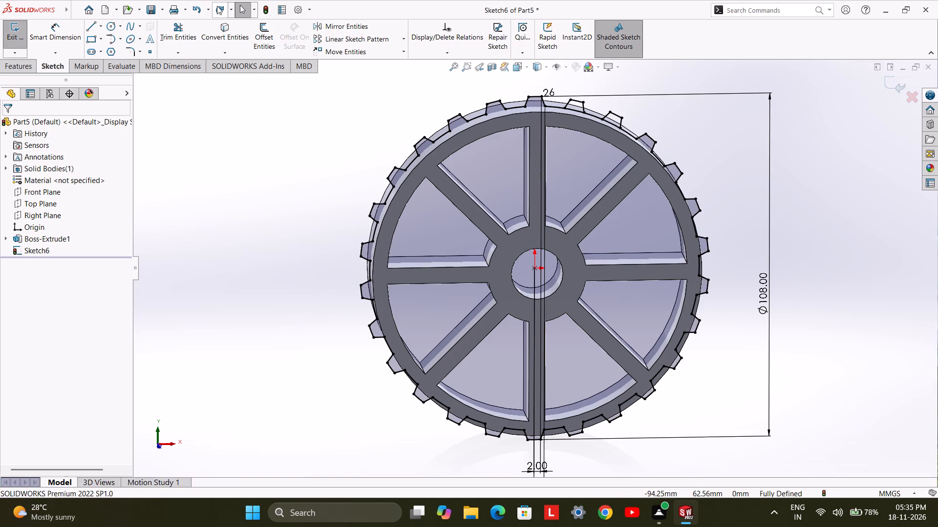
click(217, 6)
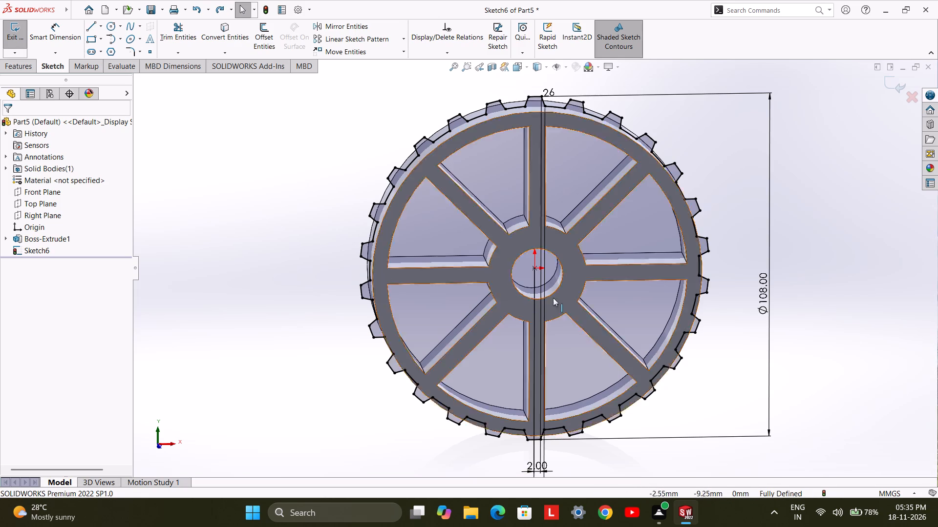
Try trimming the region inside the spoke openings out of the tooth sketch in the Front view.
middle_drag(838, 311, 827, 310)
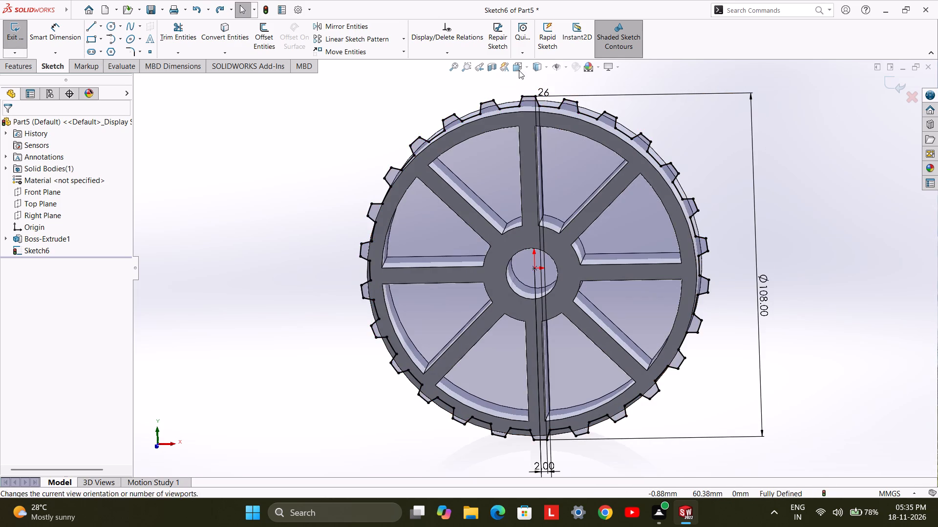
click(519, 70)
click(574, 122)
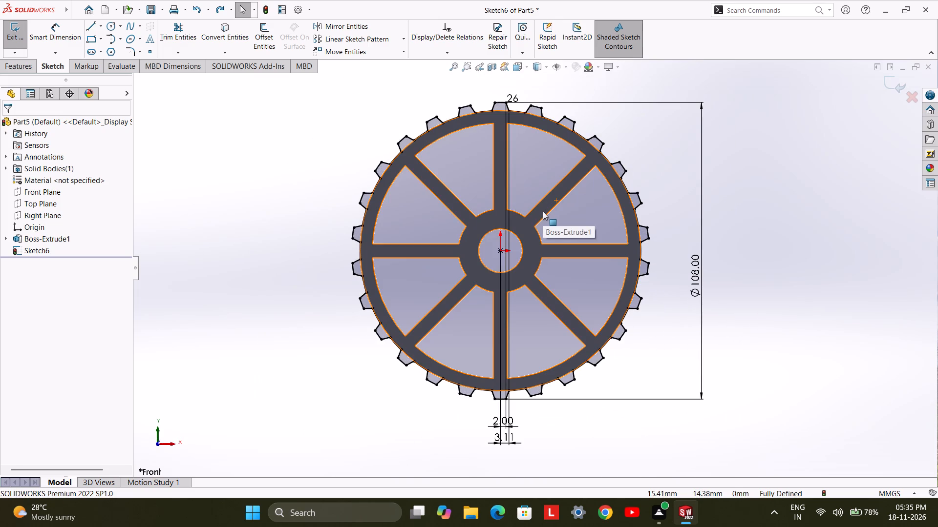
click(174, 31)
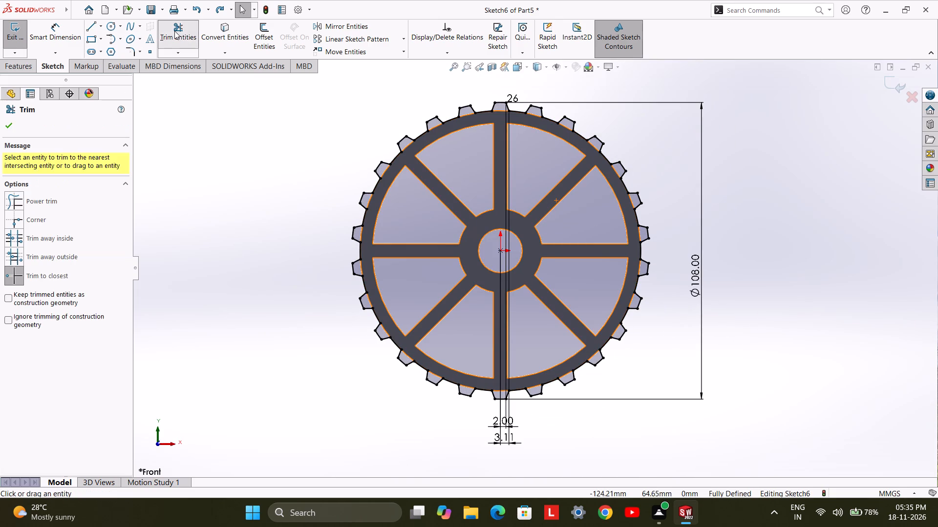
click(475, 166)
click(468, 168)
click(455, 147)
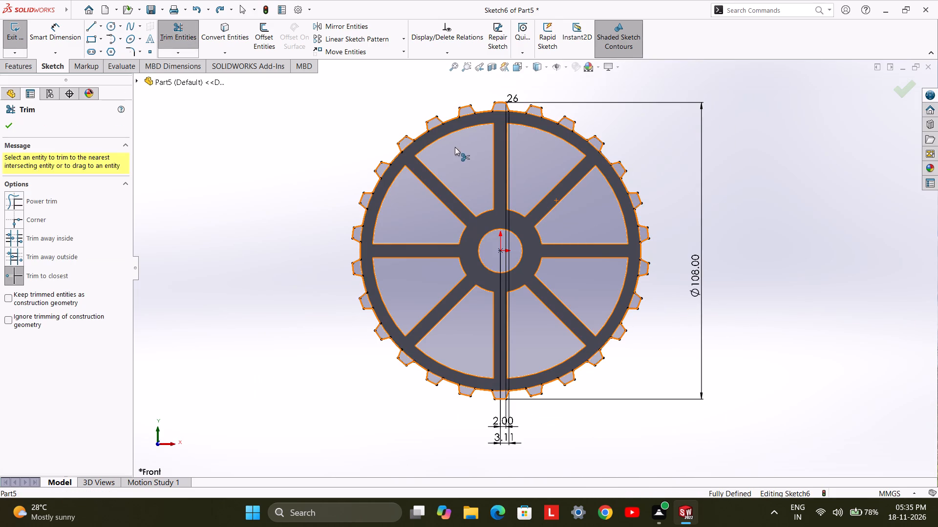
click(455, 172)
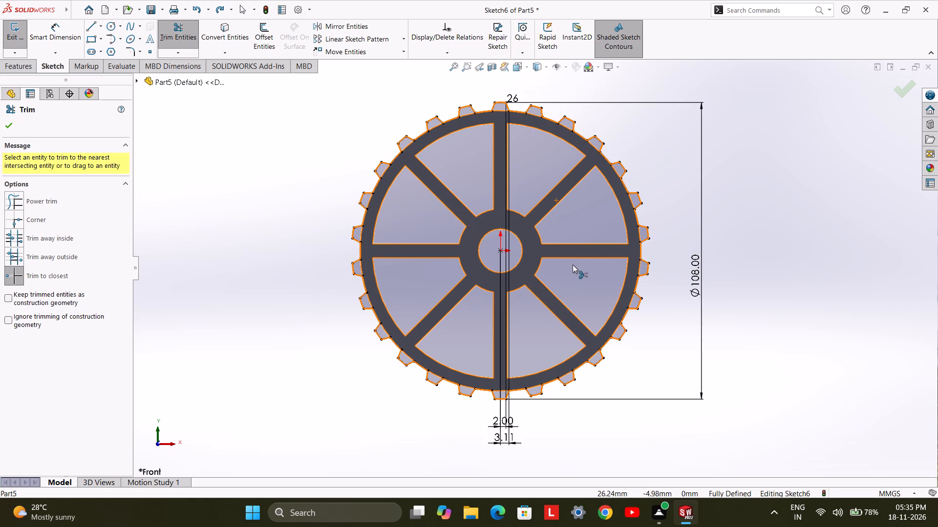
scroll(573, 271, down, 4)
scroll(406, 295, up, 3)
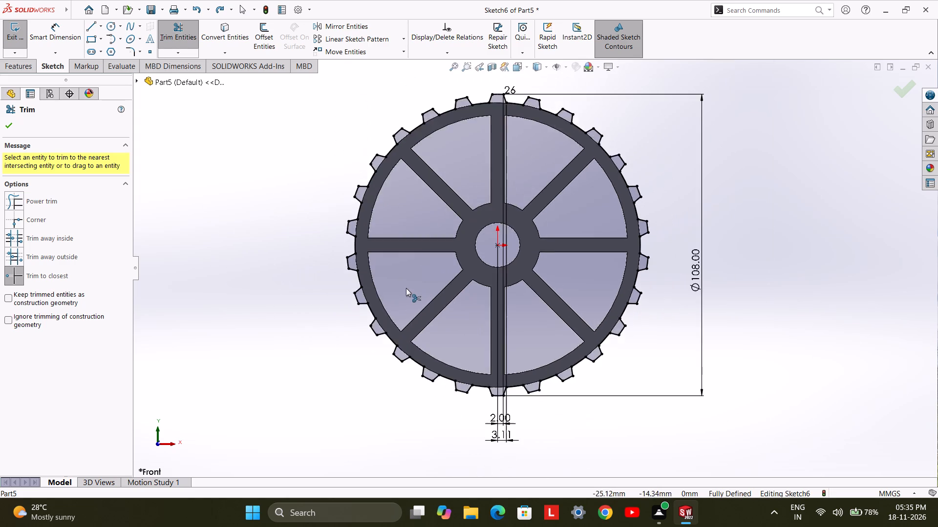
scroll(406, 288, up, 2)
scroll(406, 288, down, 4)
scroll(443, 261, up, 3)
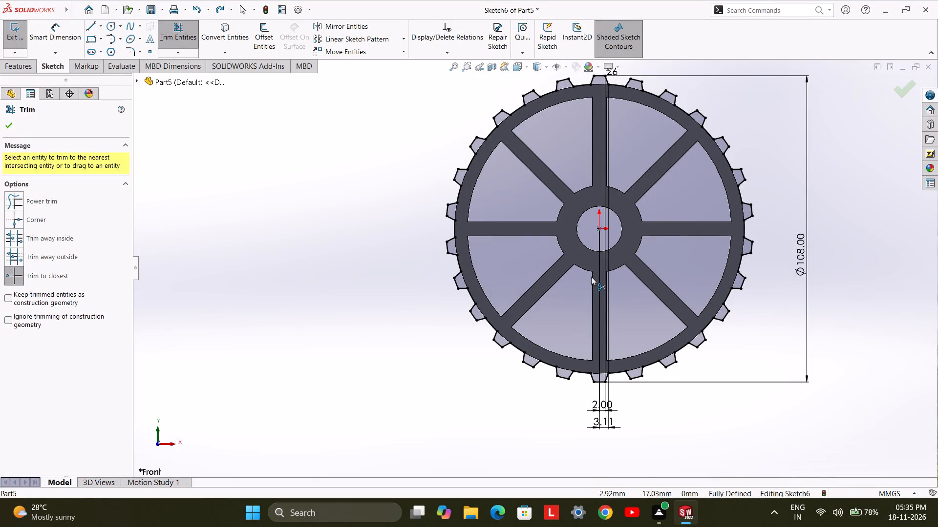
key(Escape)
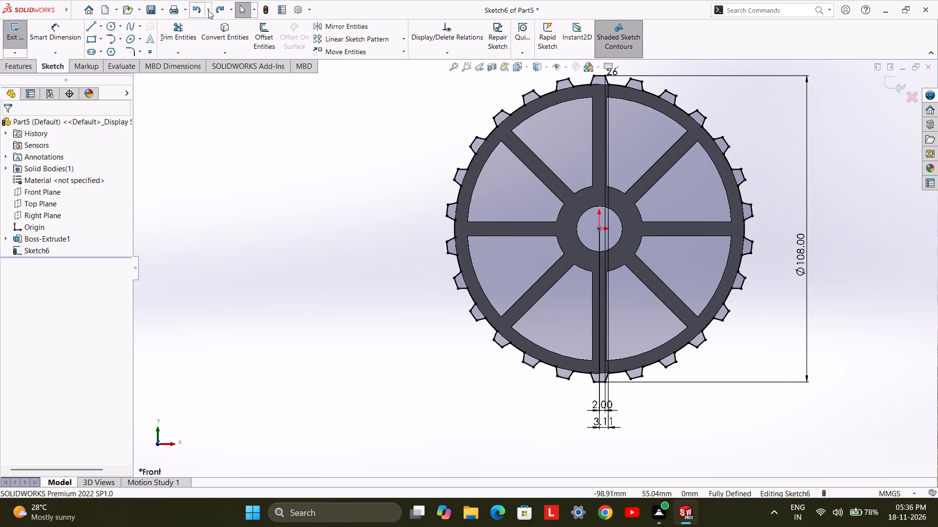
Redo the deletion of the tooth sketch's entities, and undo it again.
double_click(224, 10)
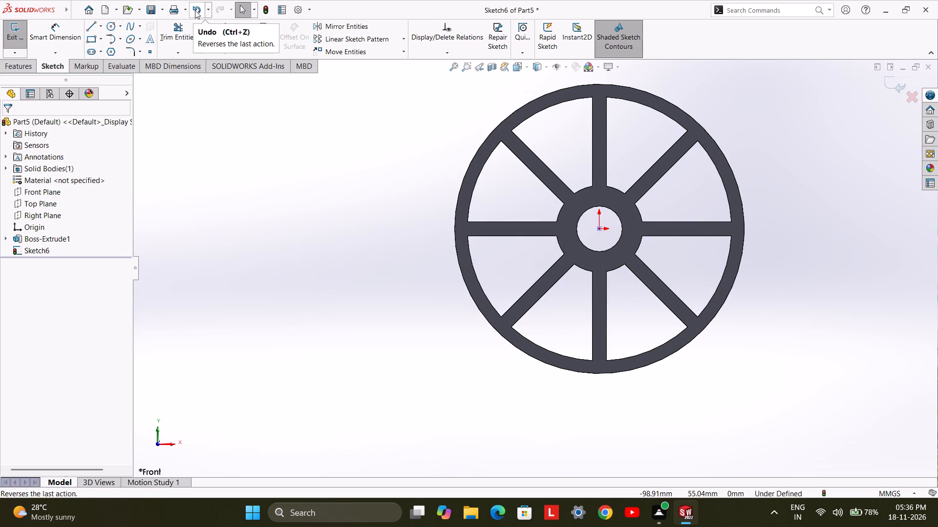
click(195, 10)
Extrude the tooth sketch 14 mm mid-plane from the sketch plane with merged result.
click(28, 39)
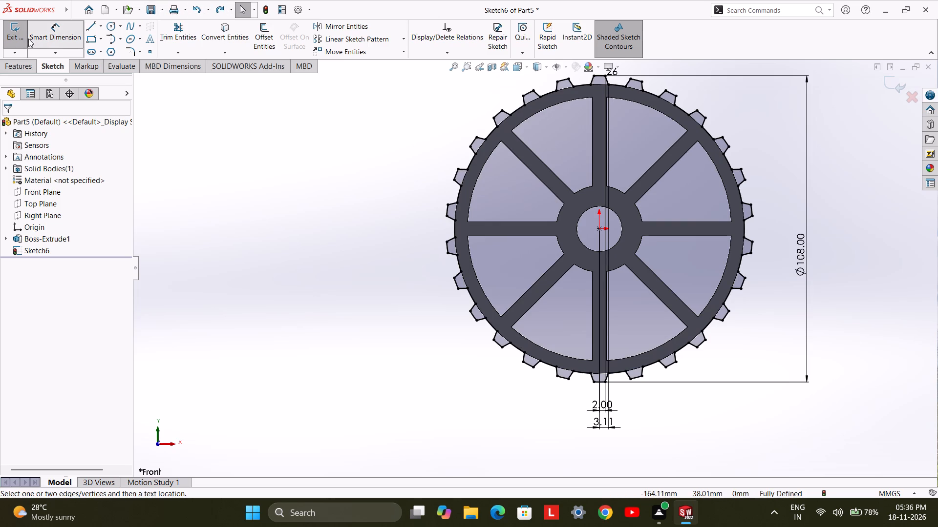
click(20, 33)
click(19, 37)
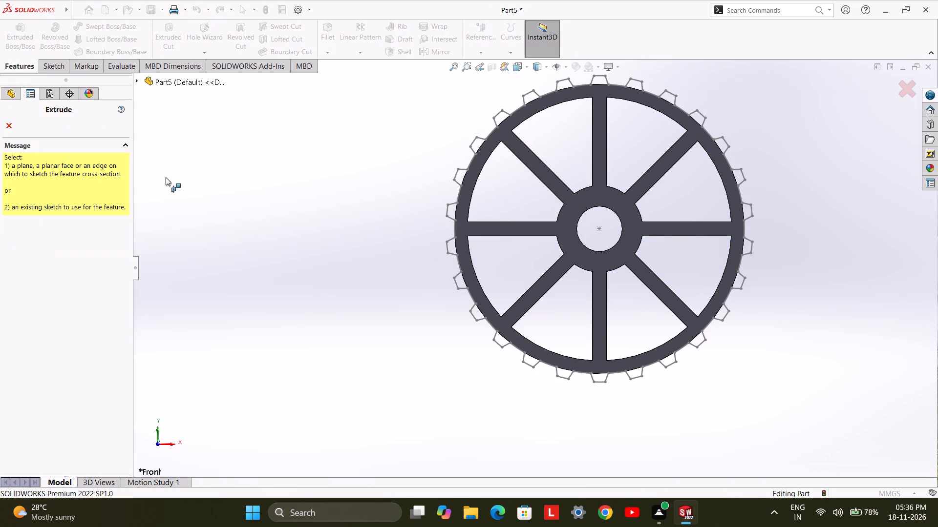
click(471, 149)
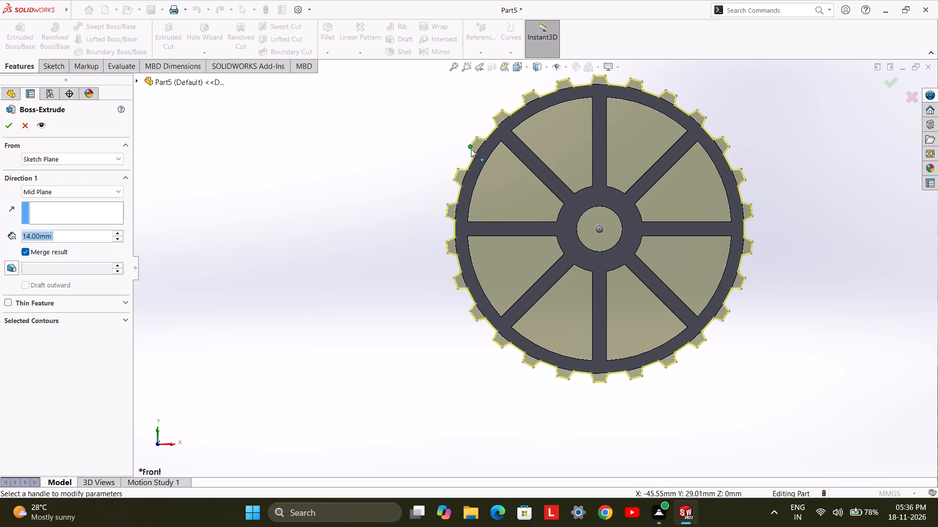
click(12, 128)
click(267, 294)
Sketch on the filled spoke-opening face two lines tracing the straight edges of the opening just clockwise of the top spoke.
click(512, 207)
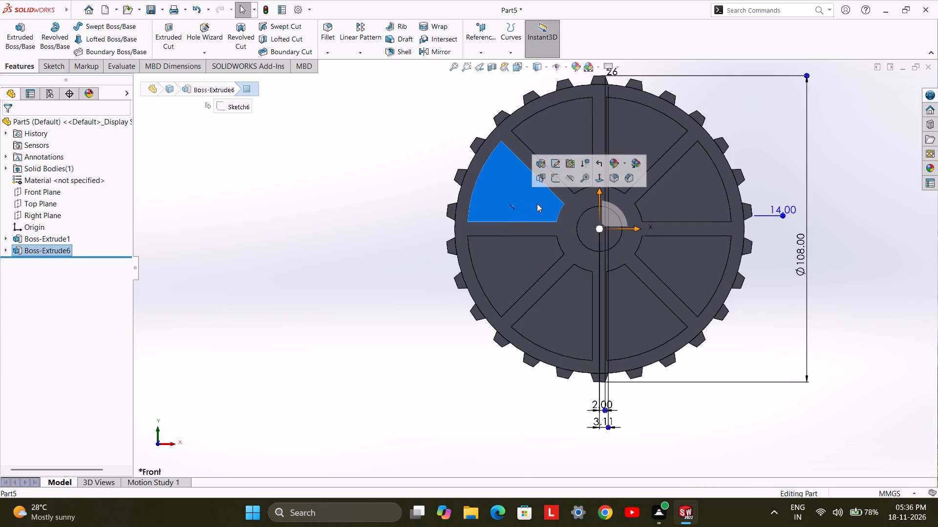
click(559, 176)
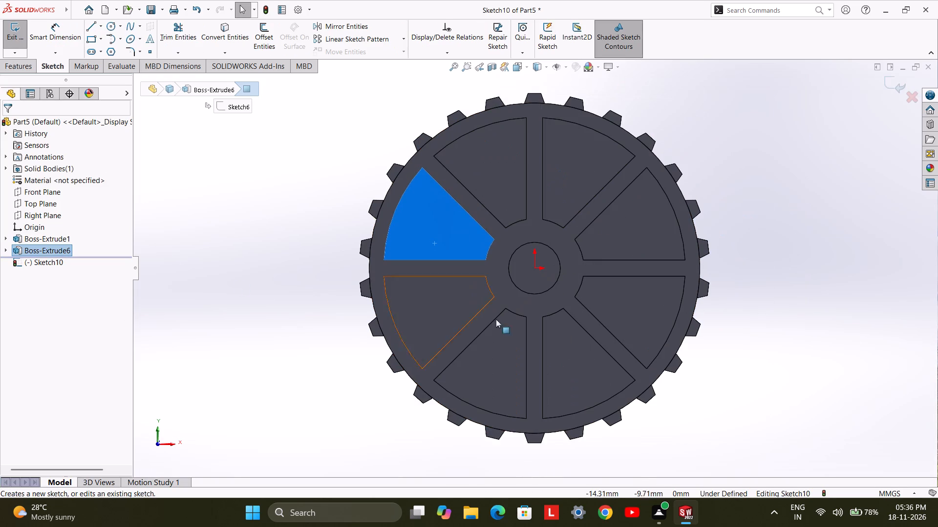
click(92, 29)
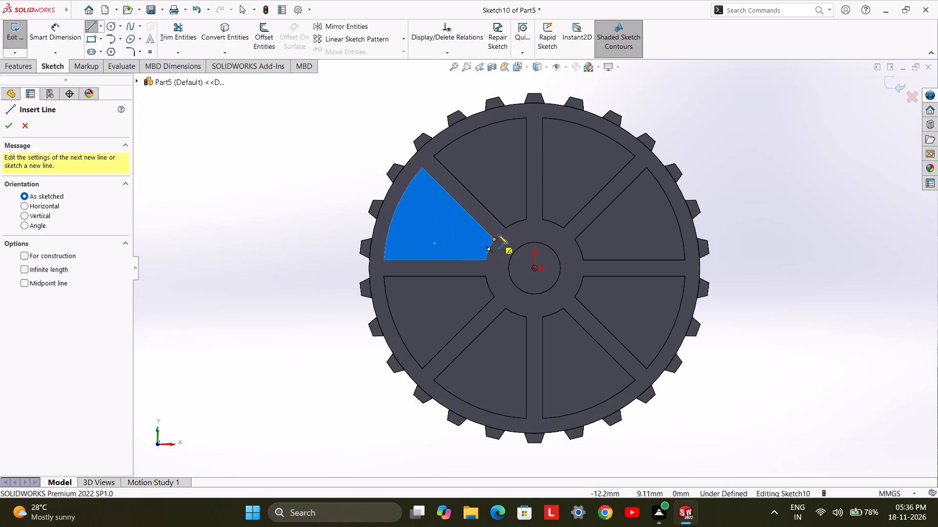
click(542, 218)
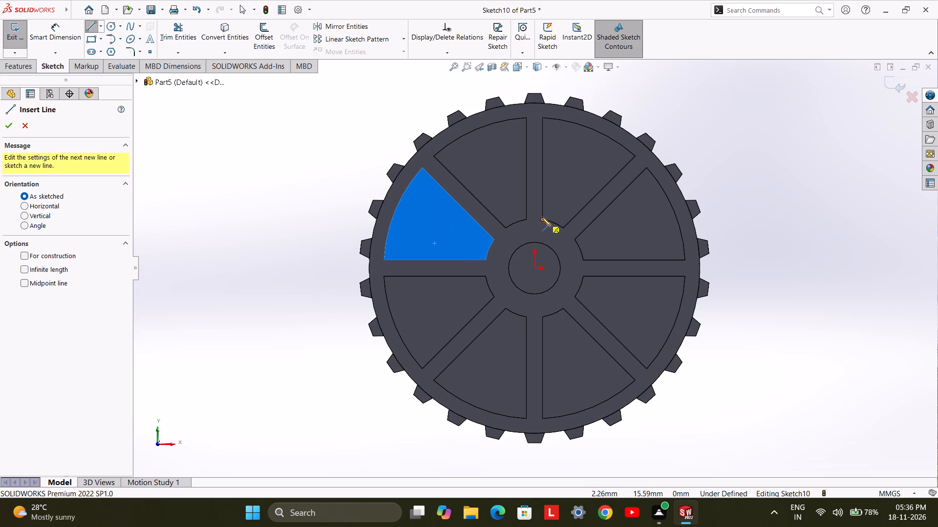
click(540, 118)
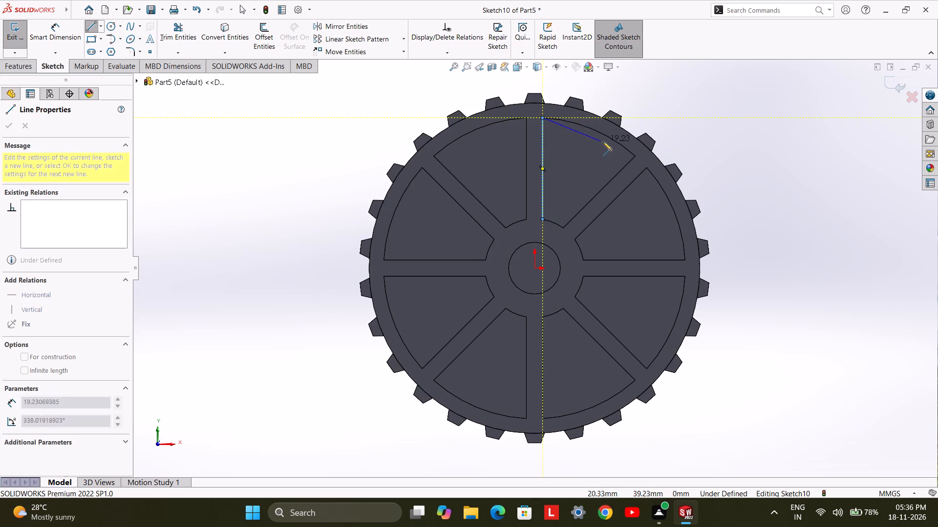
key(Escape)
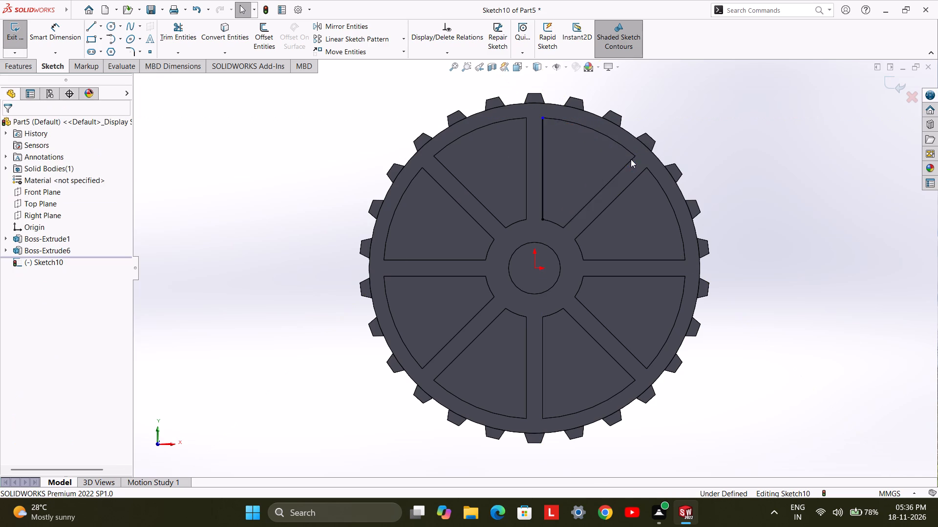
click(92, 24)
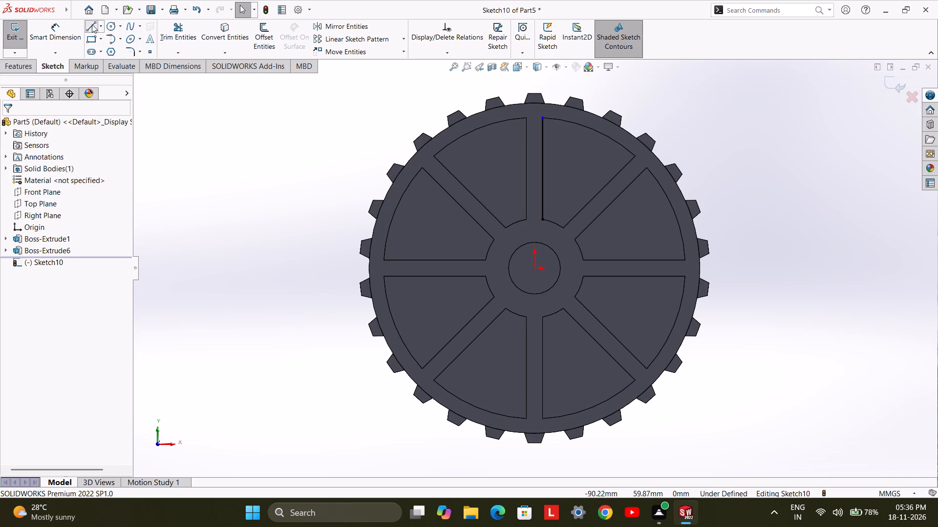
click(563, 229)
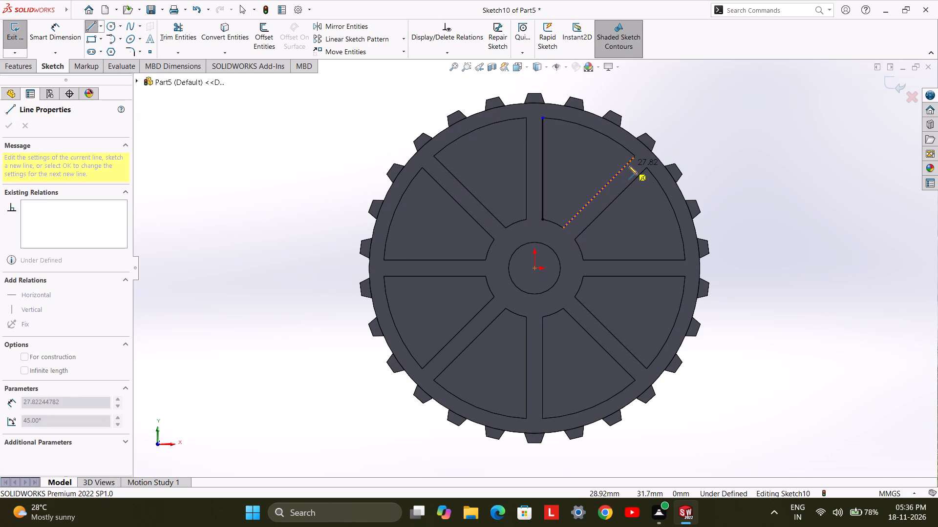
click(634, 157)
key(Escape)
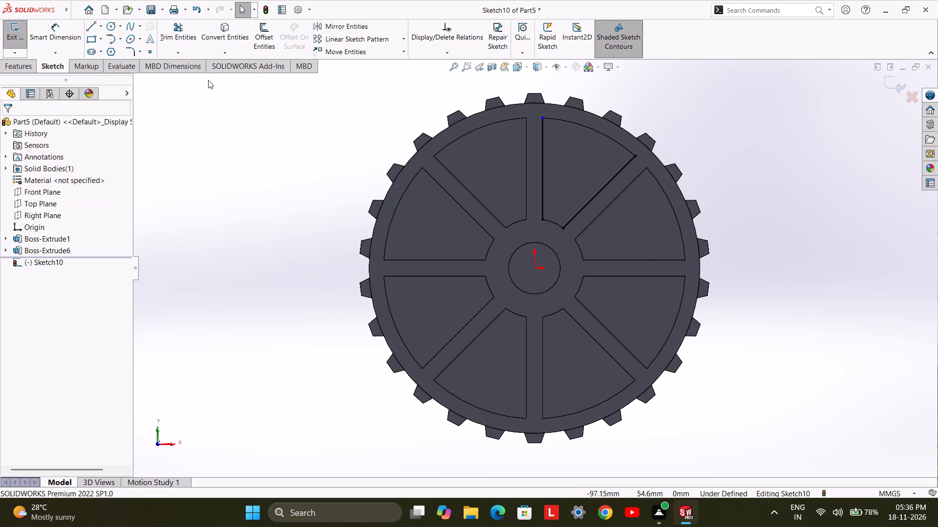
Draw two origin-centred circles through the lines' inner and outer endpoints, with radii of 15.25 mm and 46.5 mm.
click(108, 28)
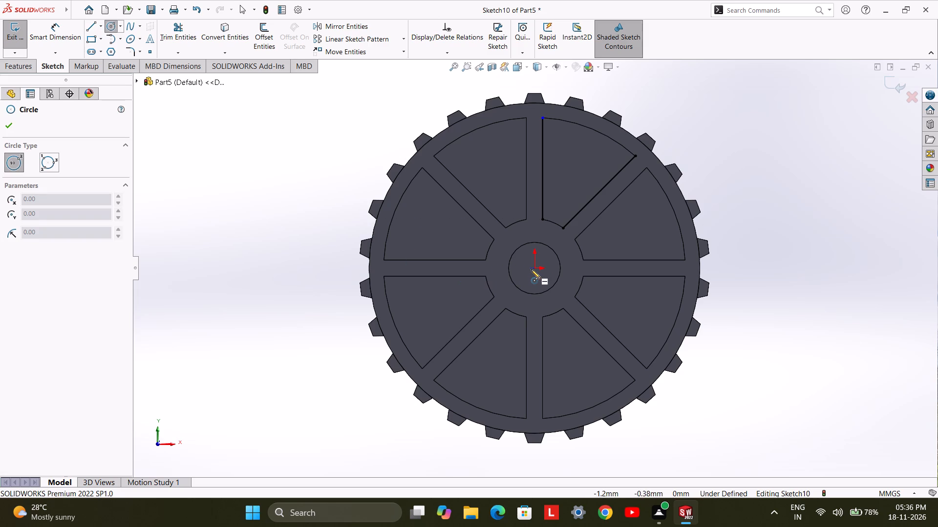
click(535, 266)
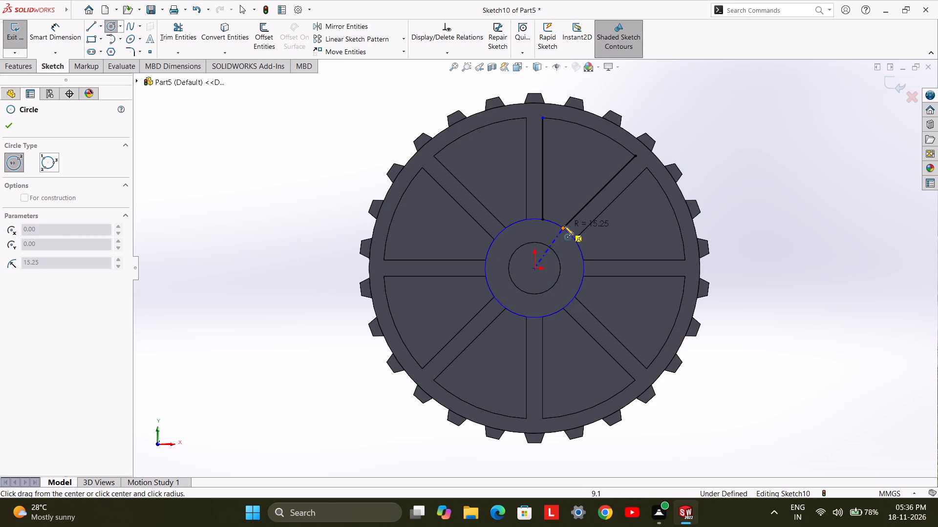
click(564, 226)
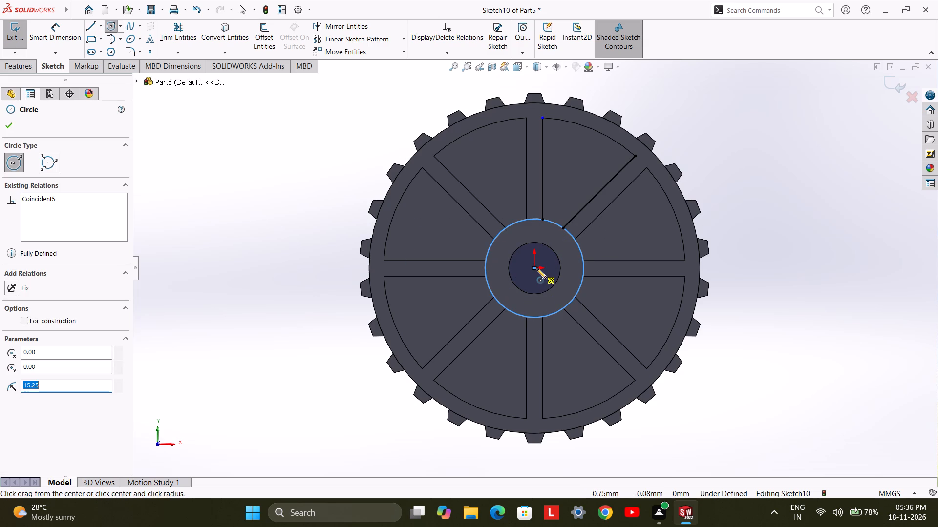
click(536, 268)
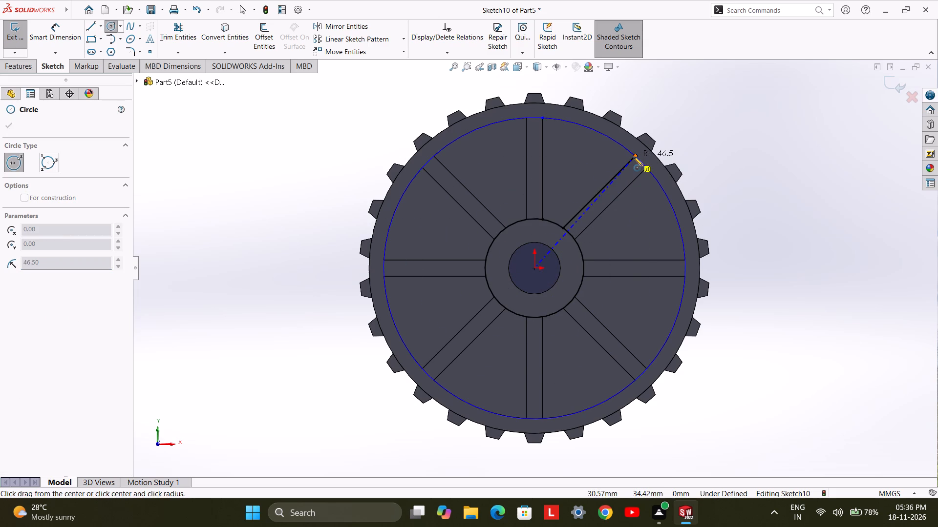
click(635, 157)
key(Escape)
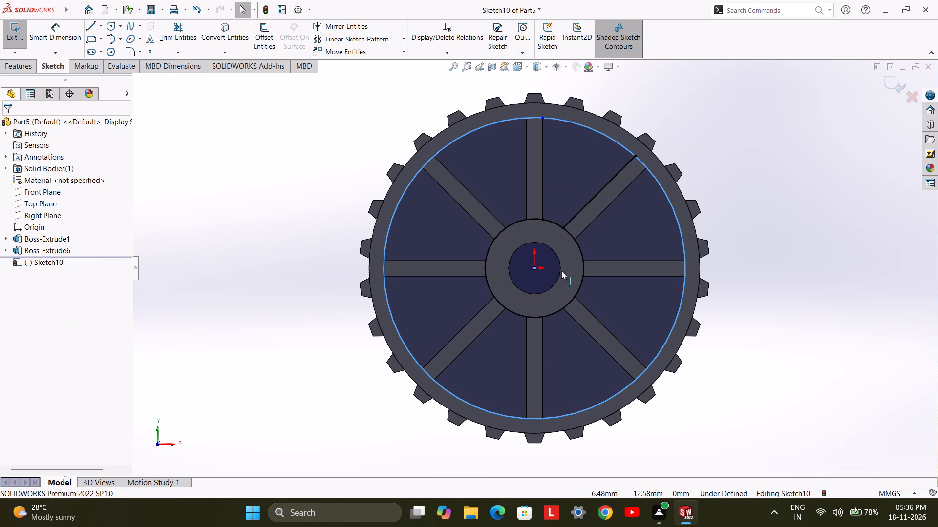
Trim the two circles to the arcs between the traced lines, leaving one closed spoke-opening profile.
click(187, 52)
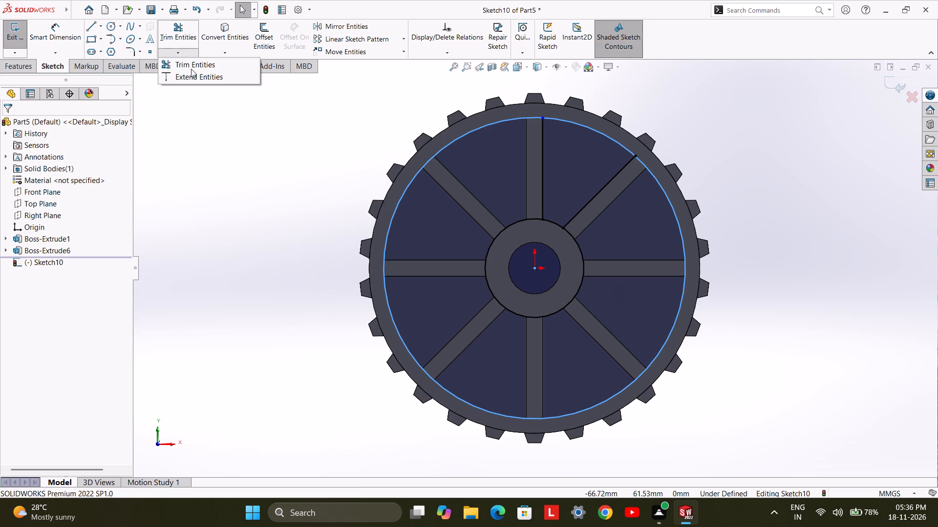
click(179, 35)
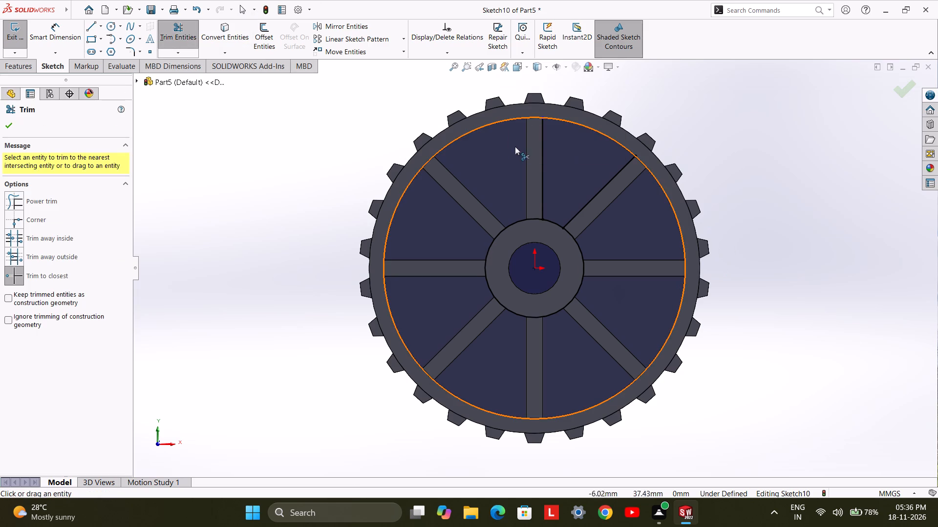
click(534, 116)
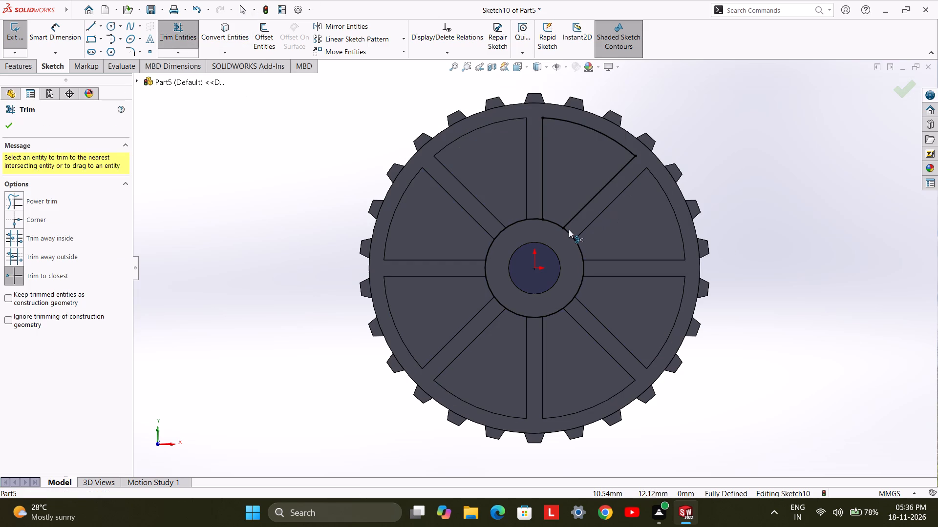
click(569, 230)
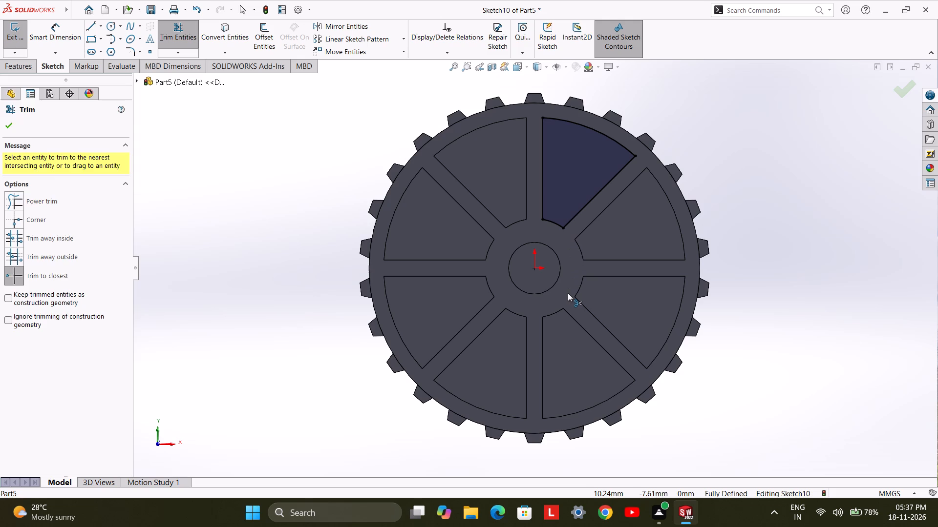
key(Escape)
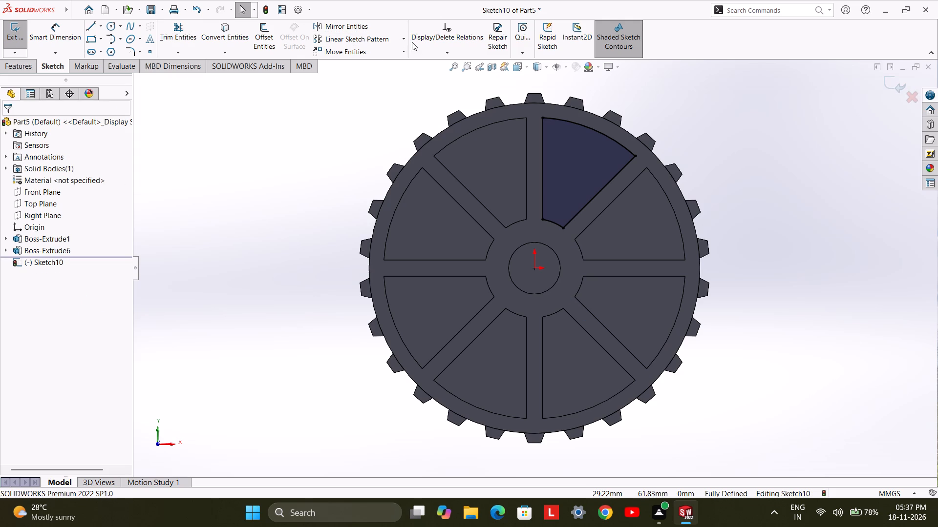
Circular-pattern the spoke-opening profile about the origin with 8 equally spaced instances over 360 degrees.
click(403, 41)
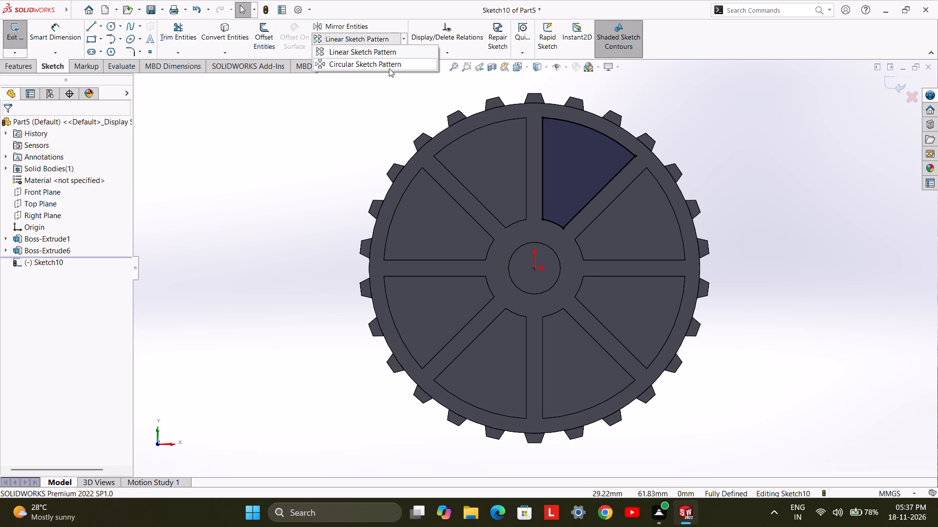
click(389, 68)
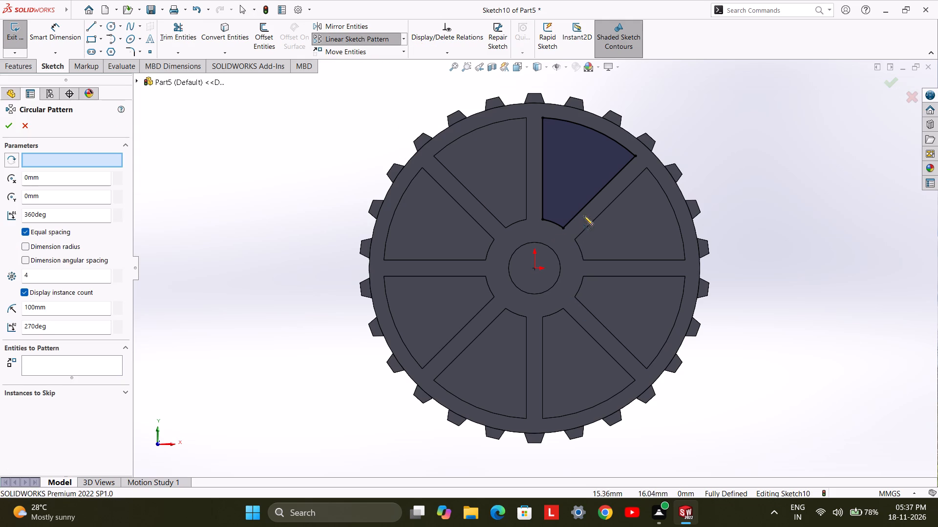
click(575, 203)
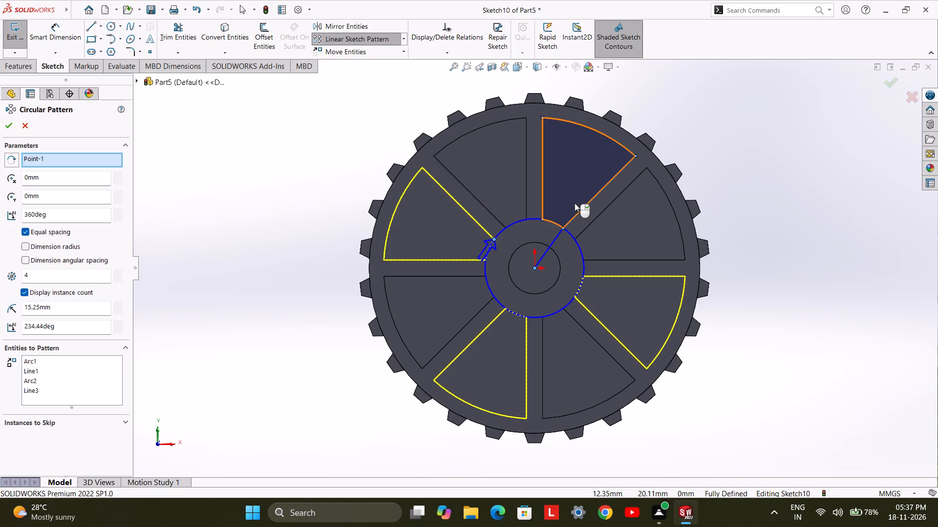
double_click(72, 276)
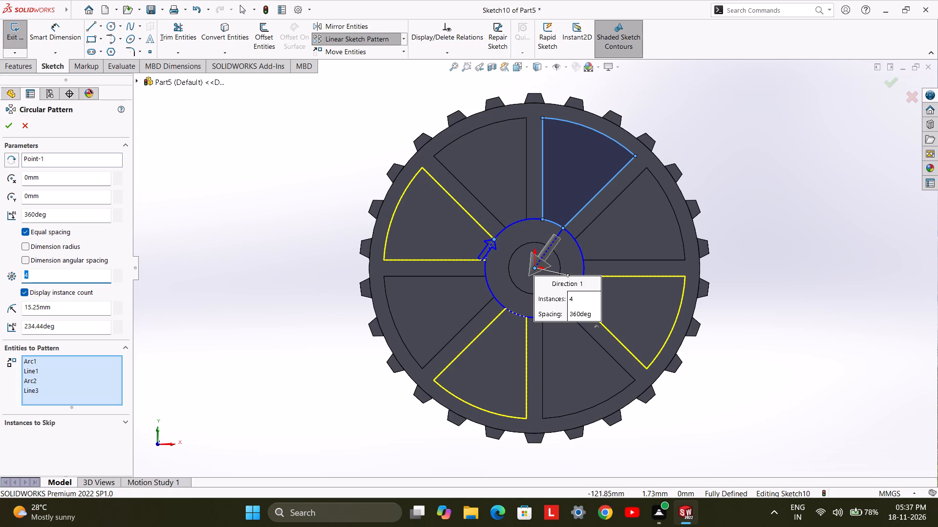
key(6)
key(Return)
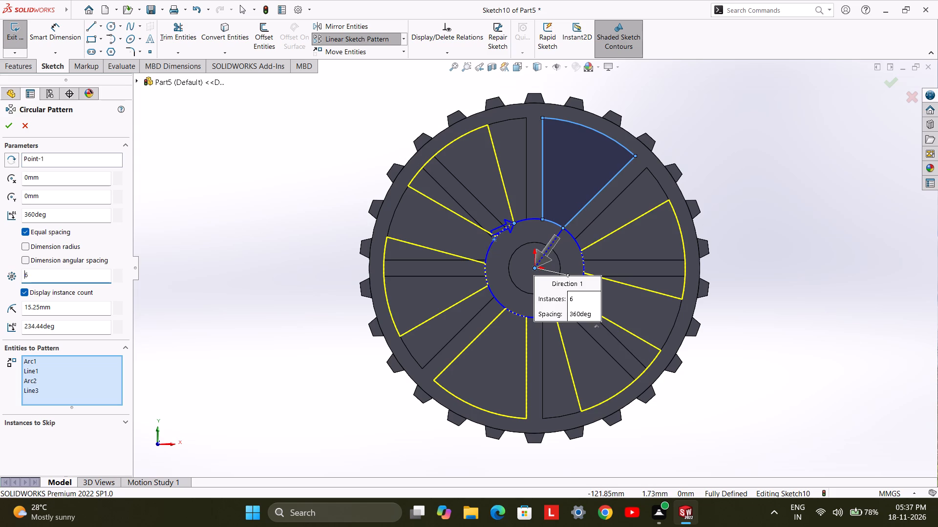
double_click(72, 273)
key(7)
key(Return)
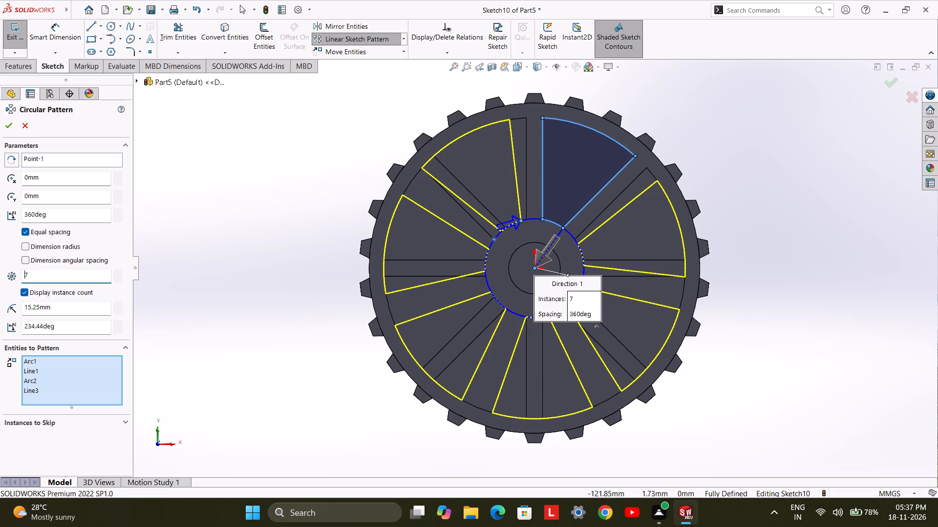
double_click(37, 275)
key(8)
key(Return)
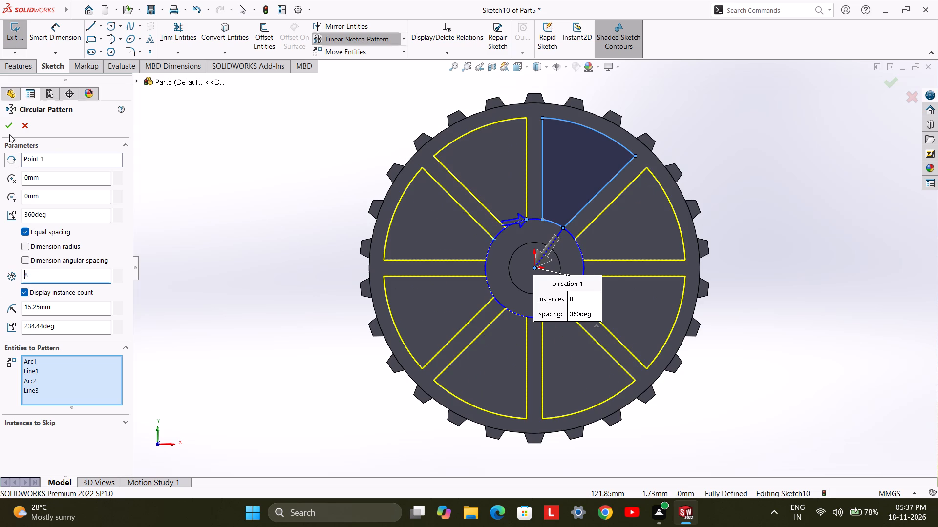
click(9, 129)
Extrude-cut the patterned spoke-opening sketch from the sketch plane using Through All.
middle_drag(242, 203, 258, 263)
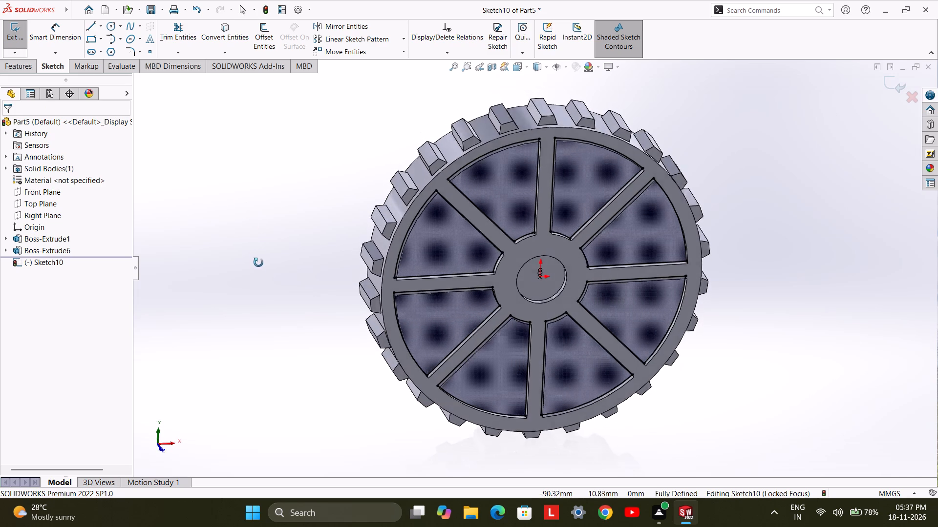
middle_drag(258, 263, 259, 267)
click(7, 34)
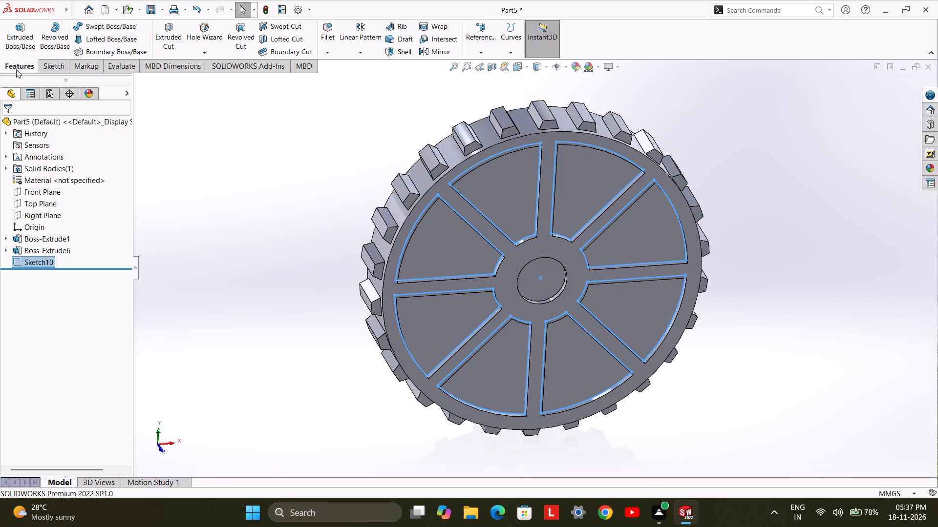
click(163, 36)
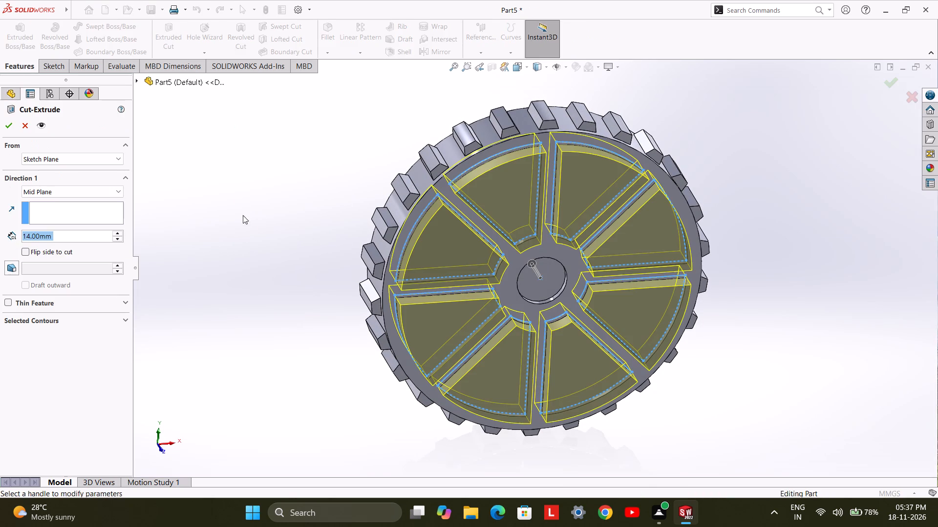
click(92, 190)
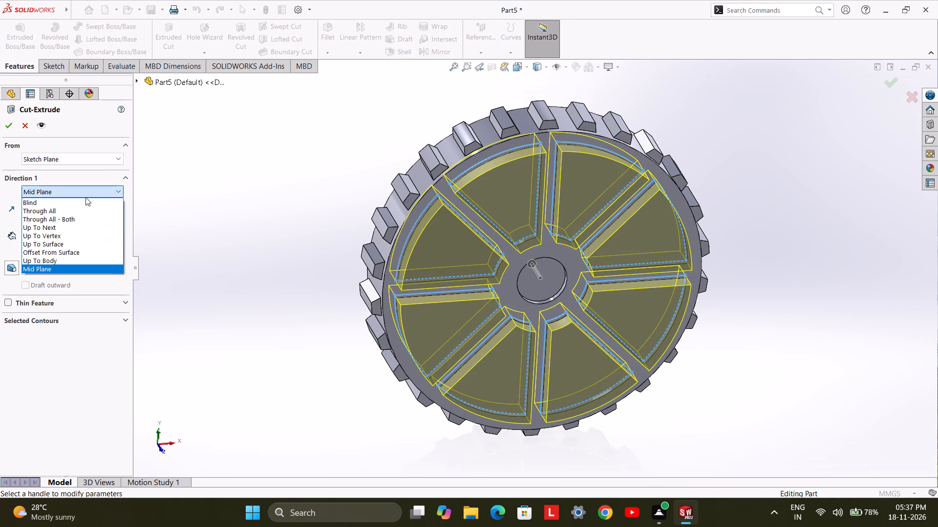
click(78, 208)
click(12, 127)
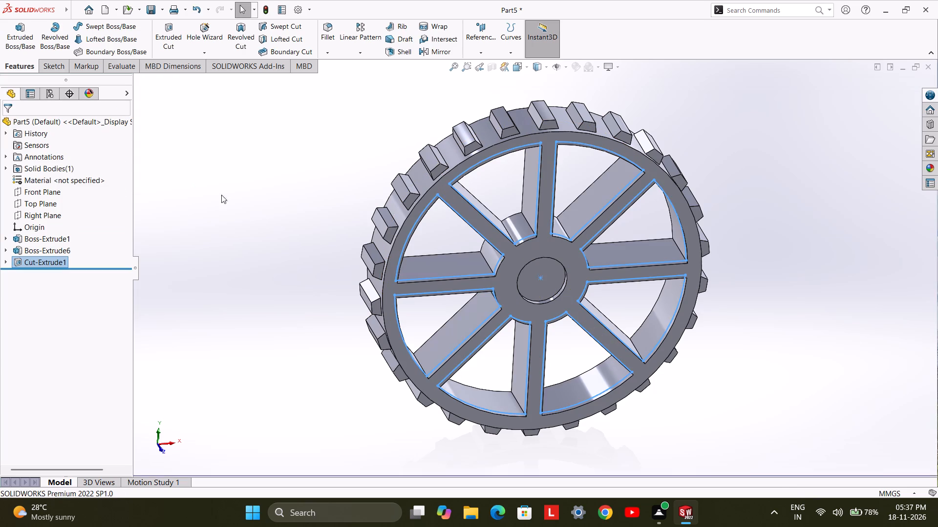
click(227, 195)
Sketch on the filled bore face a circle of radius 8 mm centred on the origin, following the bore edge.
middle_drag(262, 230, 229, 154)
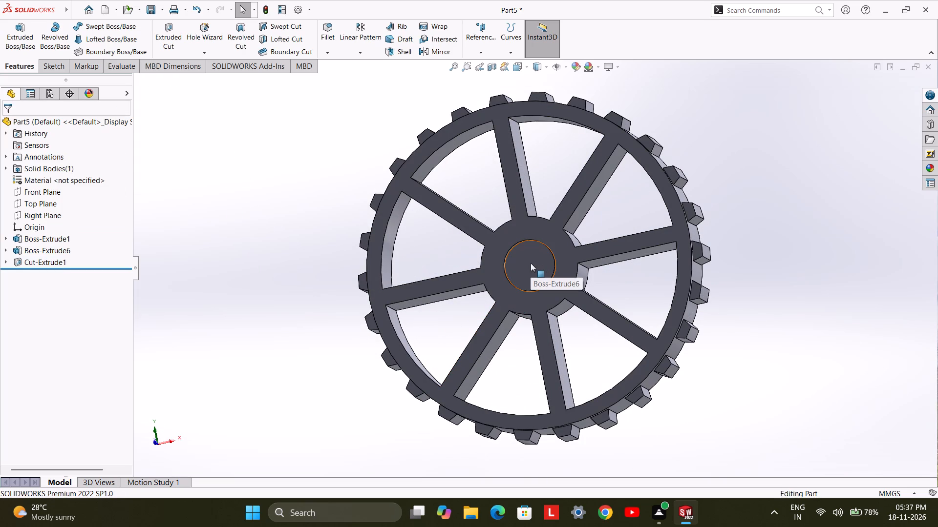
click(520, 273)
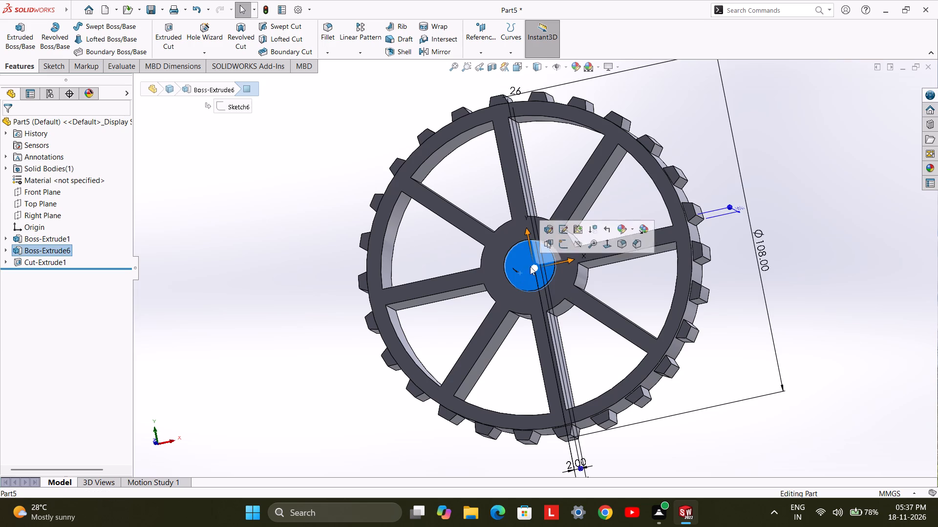
click(563, 249)
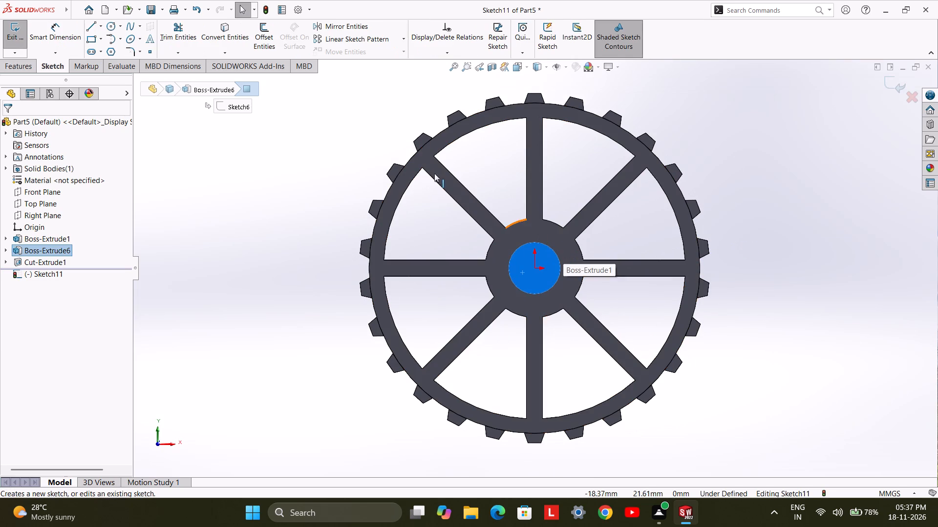
click(110, 29)
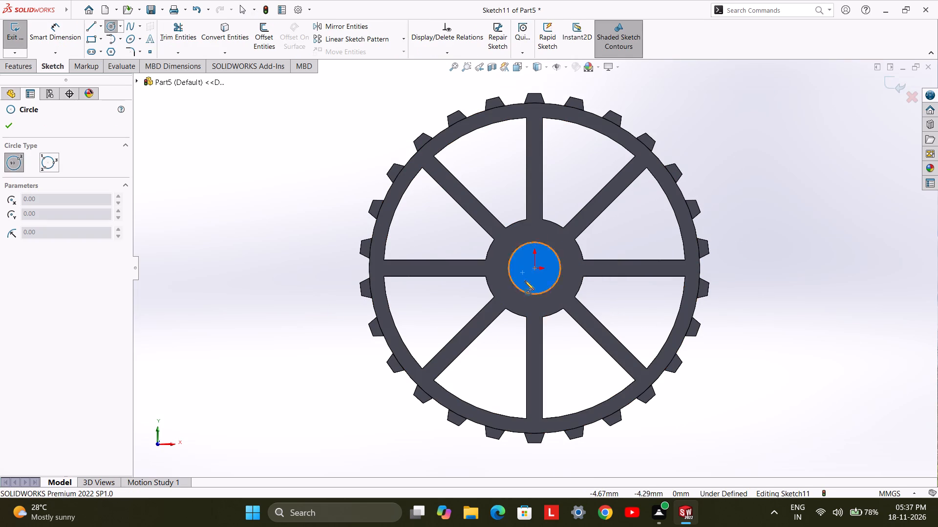
click(536, 267)
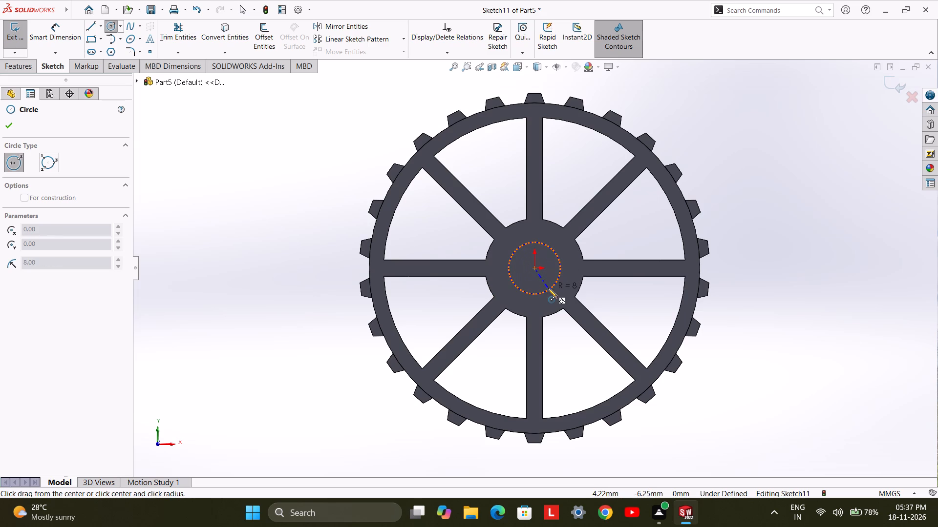
click(548, 288)
key(Escape)
Draw a larger origin-centred circle around the bore circle and dimension its diameter to 20 mm.
scroll(543, 238, down, 3)
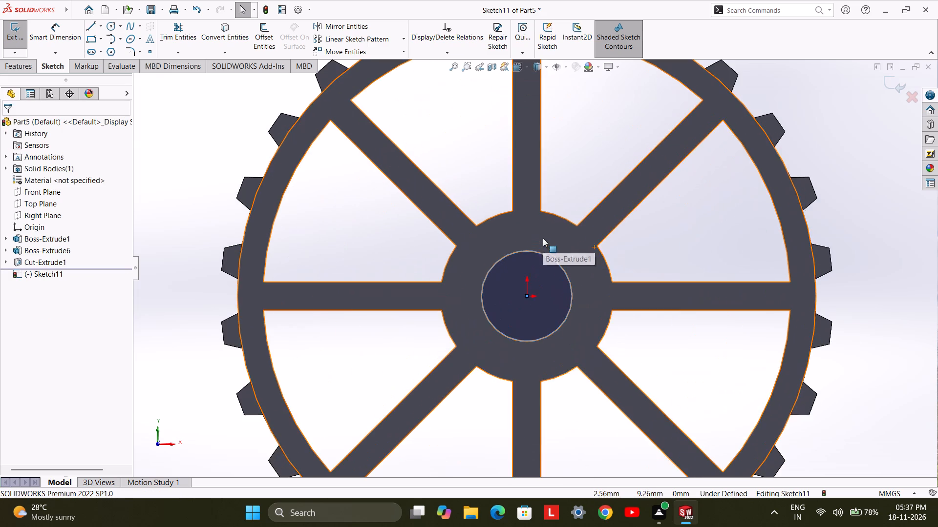
scroll(533, 244, down, 5)
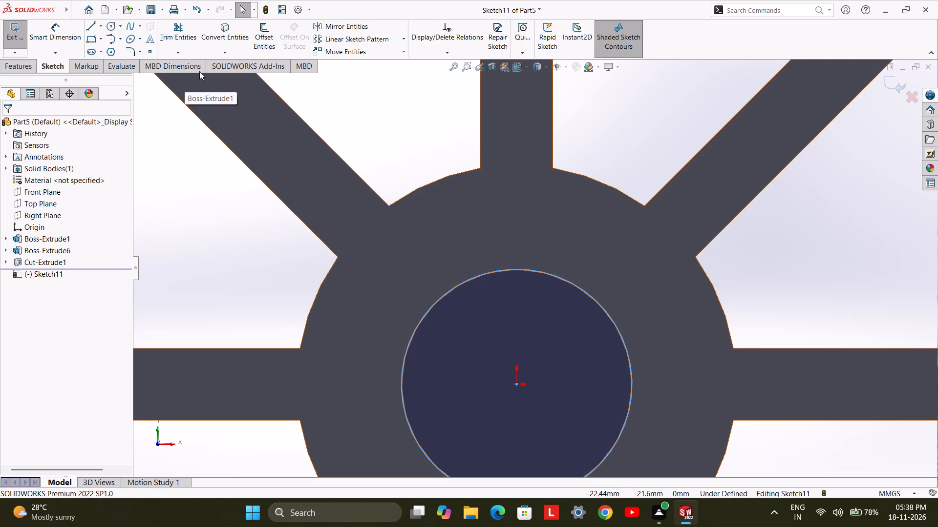
click(112, 27)
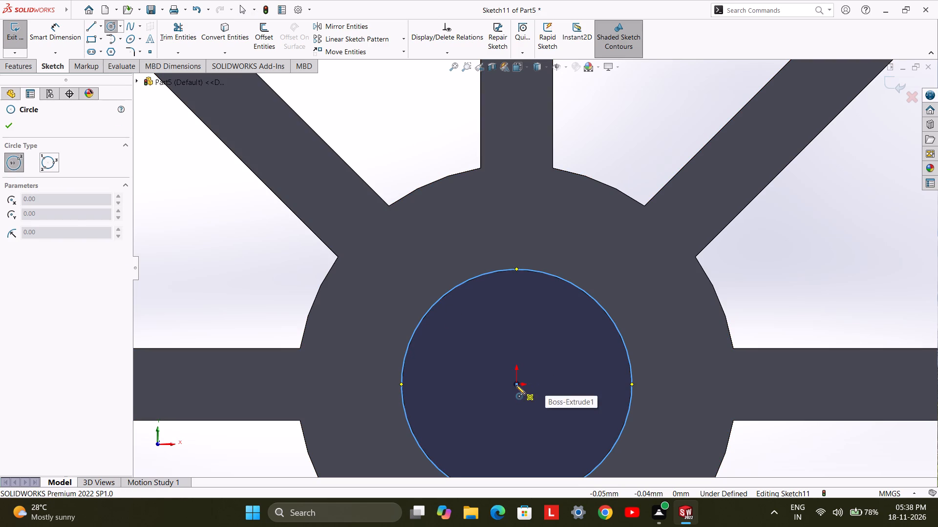
click(516, 385)
click(577, 252)
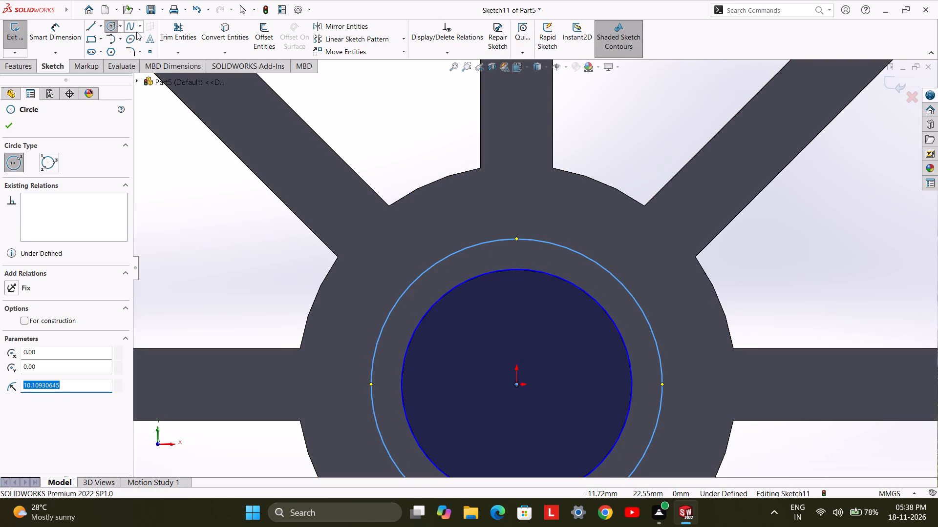
click(71, 32)
click(536, 240)
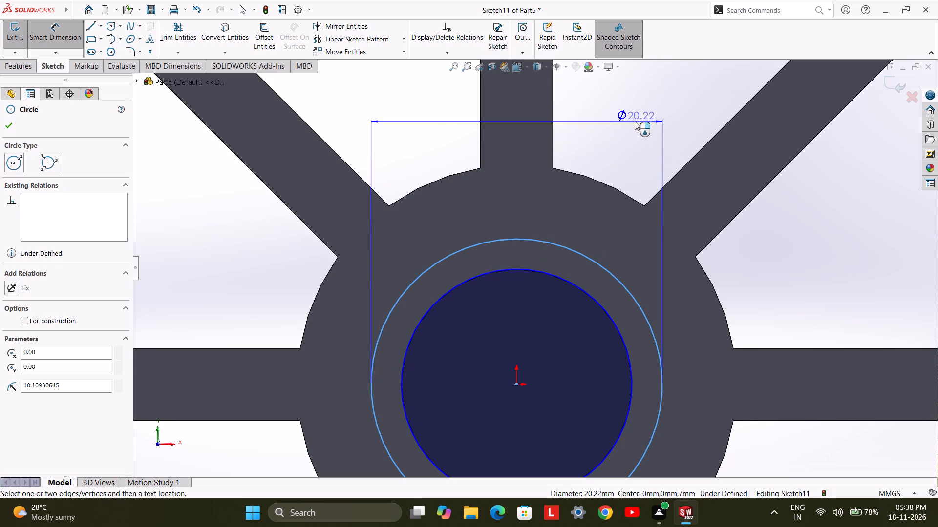
click(635, 122)
text(20)
key(Return)
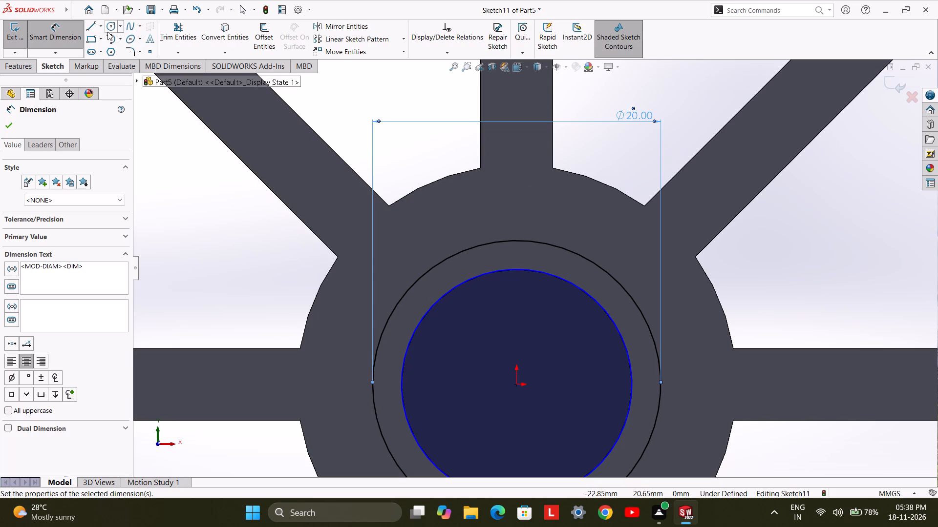
Draw a vertical construction line about 2 mm long joining the top points of the outer and bore circles.
click(89, 25)
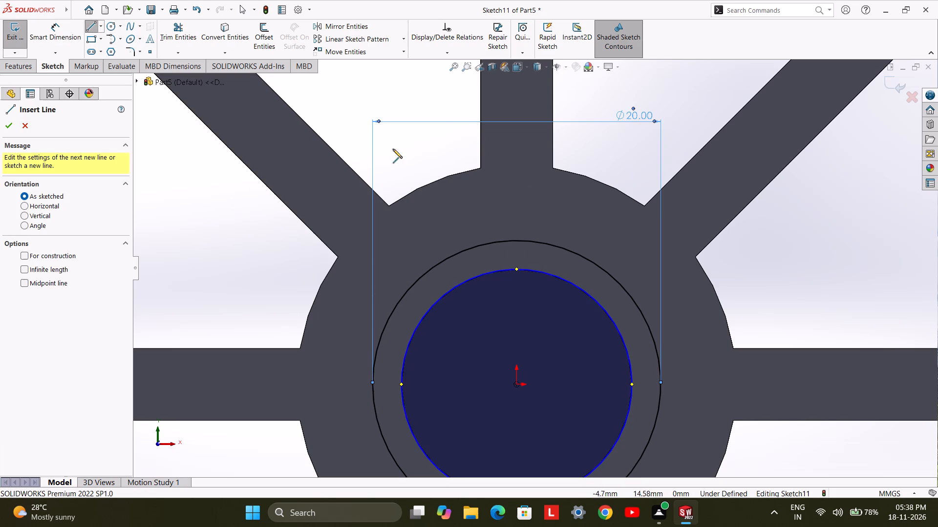
click(101, 24)
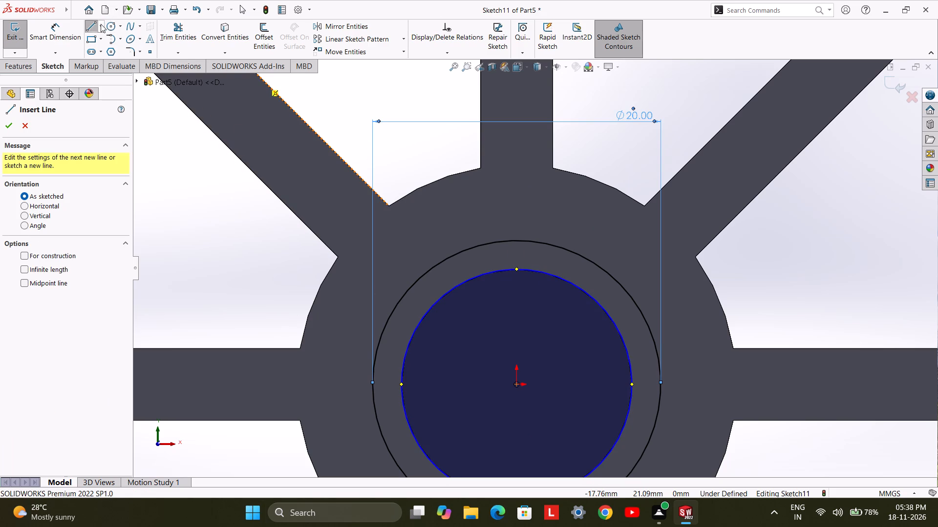
click(106, 54)
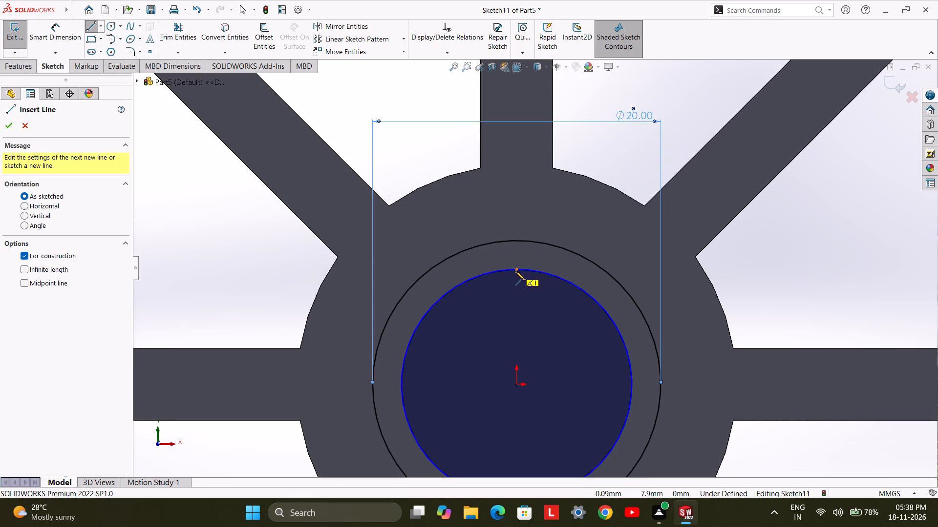
click(516, 240)
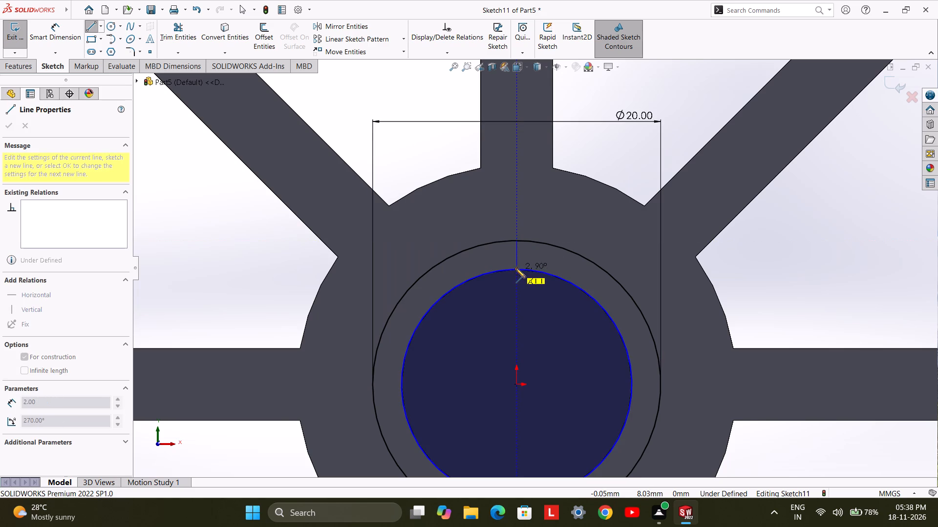
click(516, 268)
double_click(736, 244)
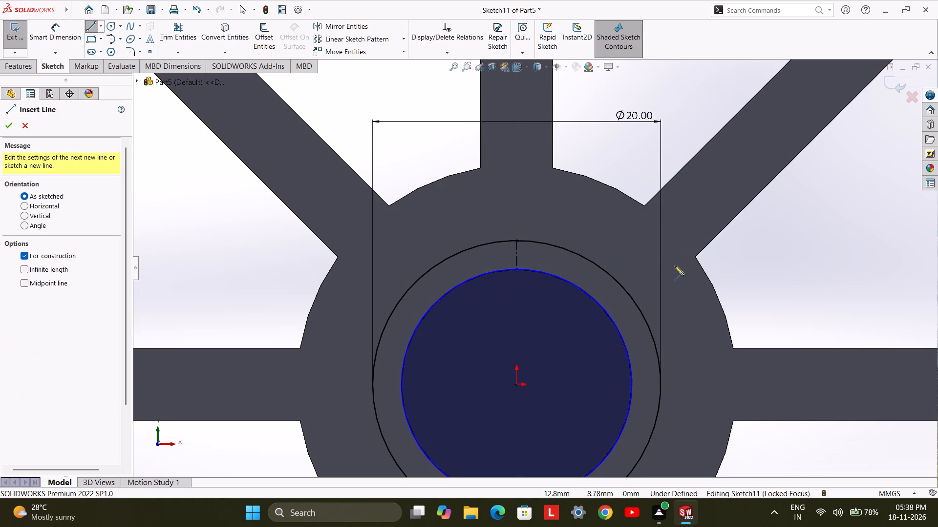
Draw a solid line about 1 mm along the outer circle's top, continuing about 2 mm vertically down to the bore circle.
click(94, 28)
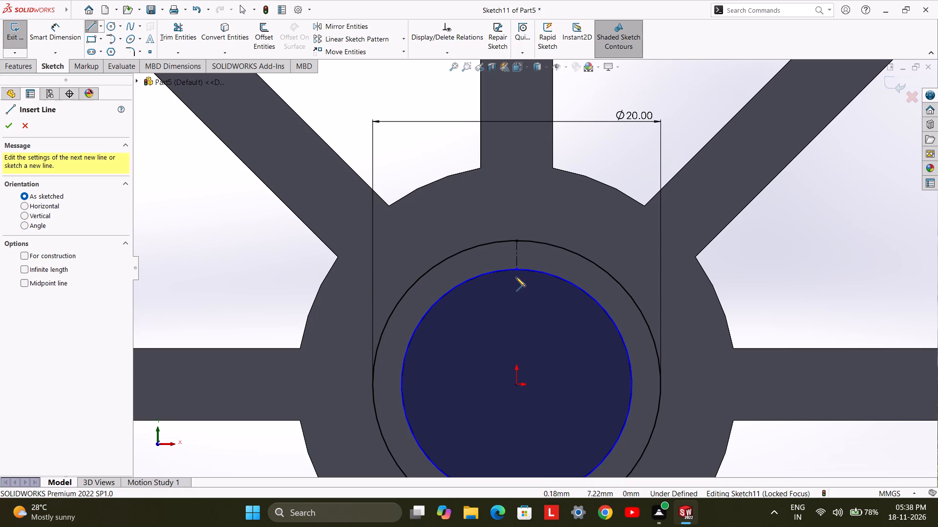
click(516, 241)
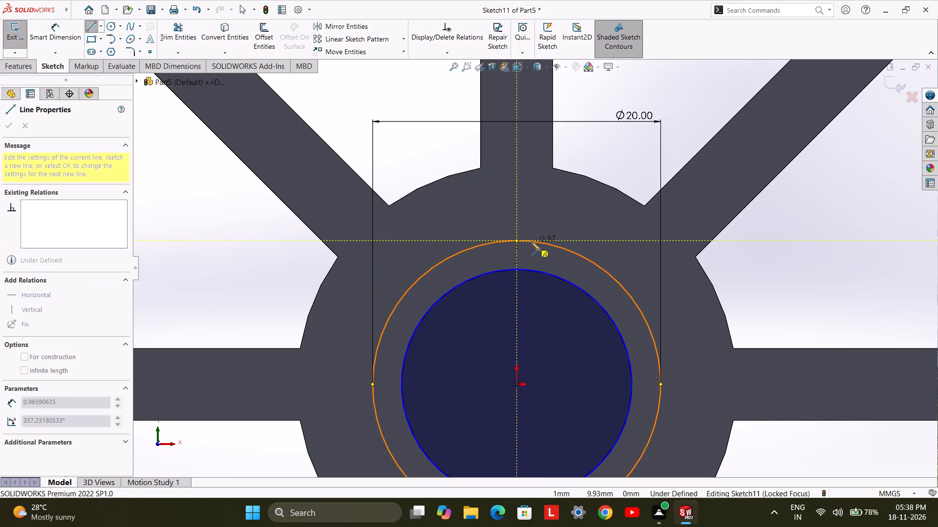
click(531, 242)
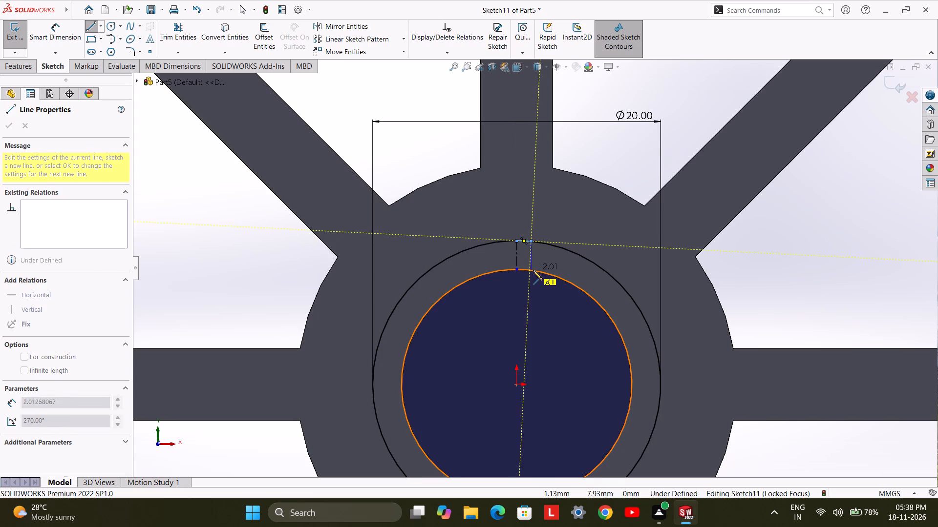
click(533, 270)
double_click(557, 272)
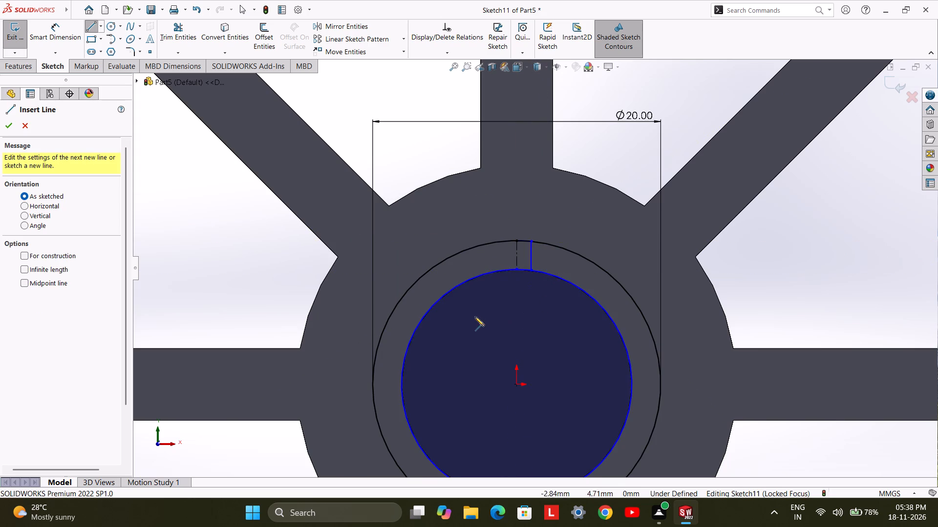
key(Escape)
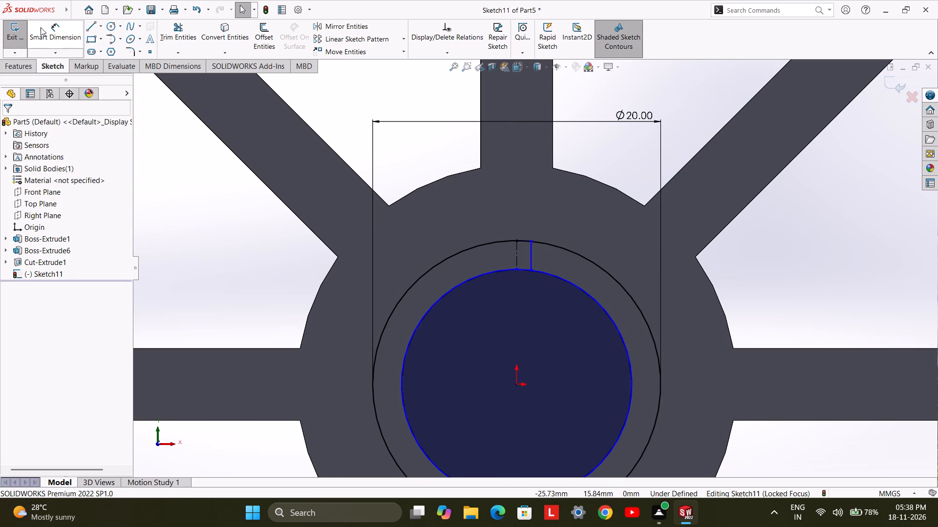
Dimension the distance between the vertical construction line and the keyway's side line to 1.5 mm.
click(42, 28)
click(517, 253)
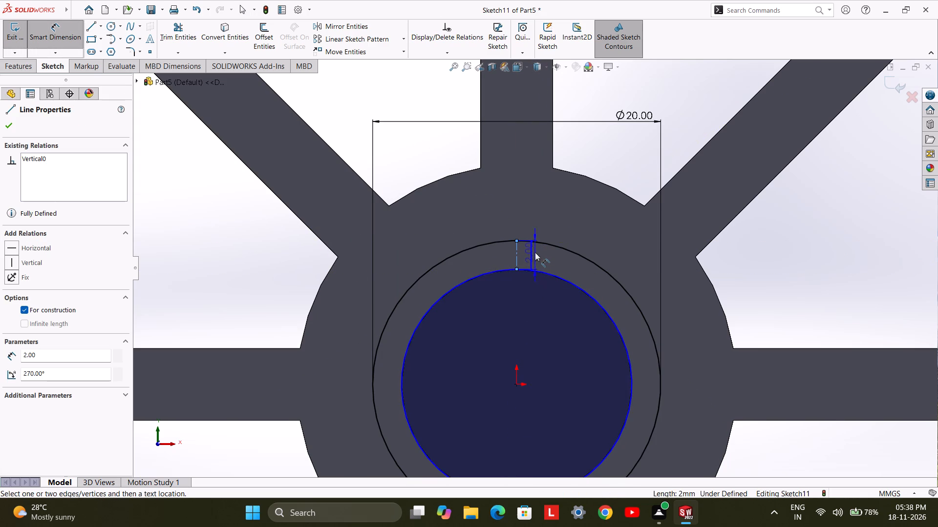
click(533, 258)
click(527, 230)
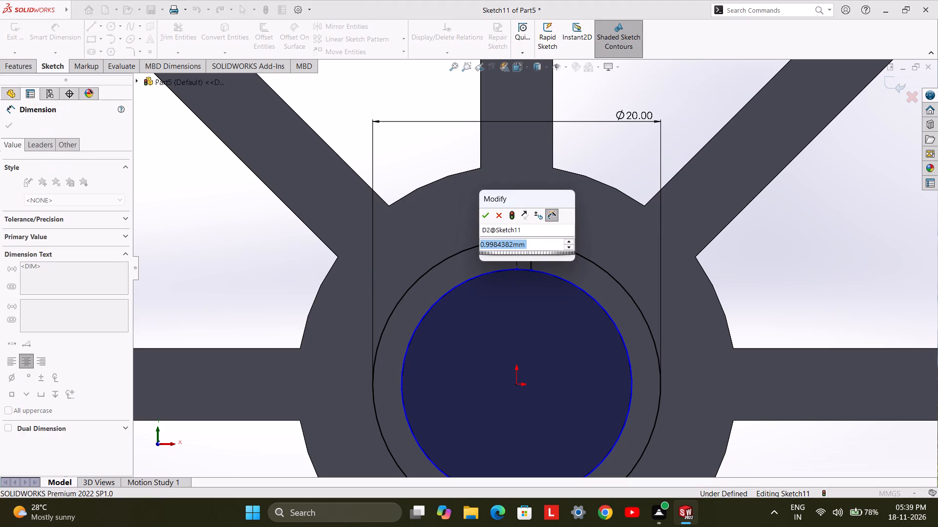
text(1.5)
key(Return)
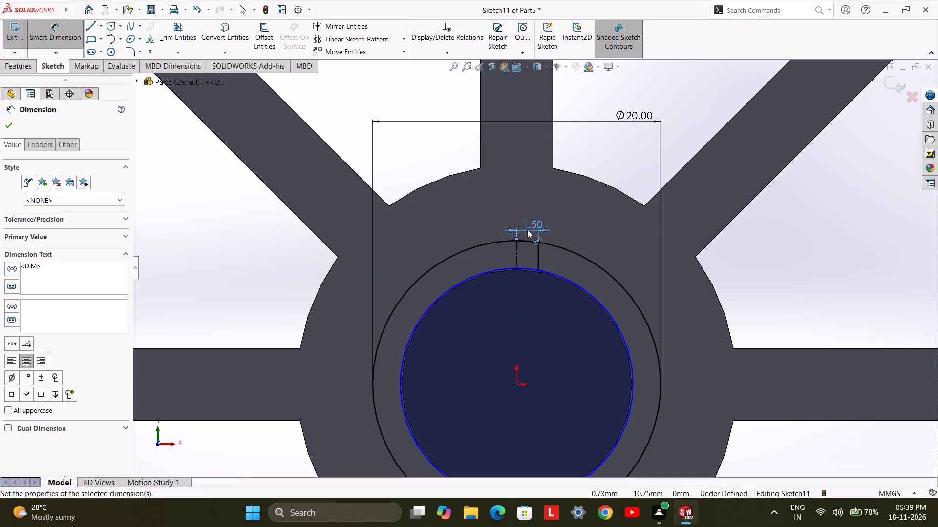
key(Escape)
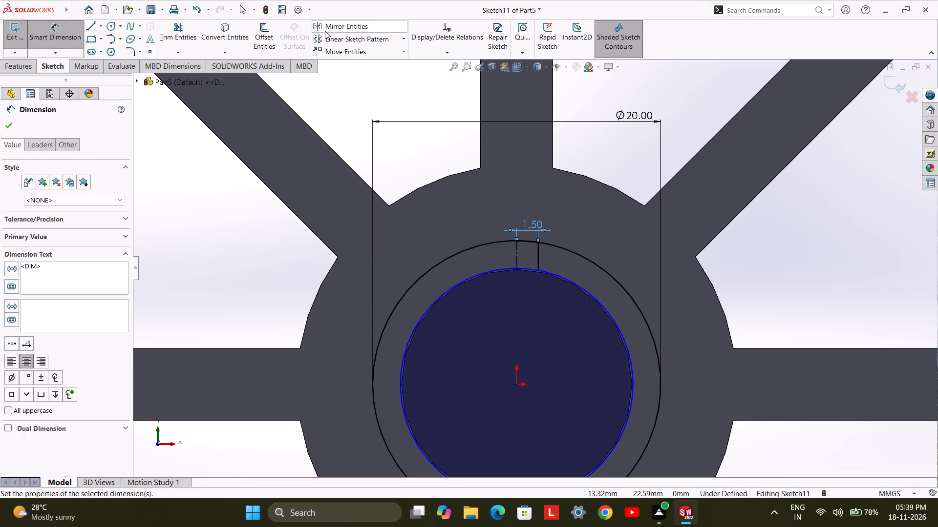
Mirror the keyway's side line about the vertical construction line, keeping the original.
click(325, 30)
click(538, 258)
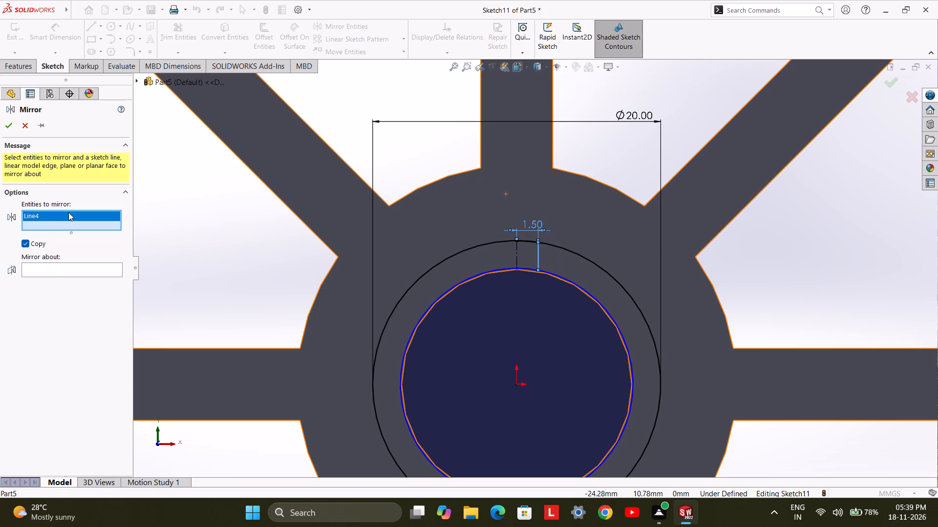
click(43, 273)
click(106, 267)
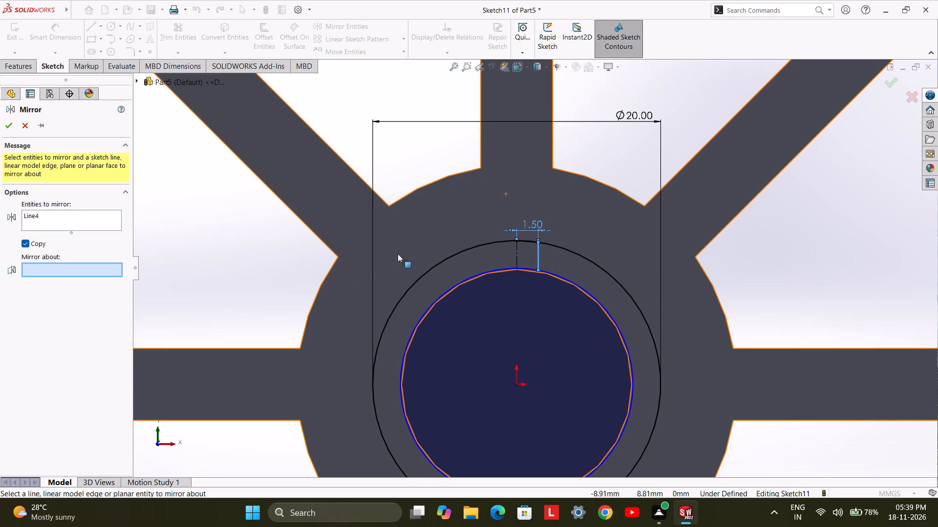
click(516, 259)
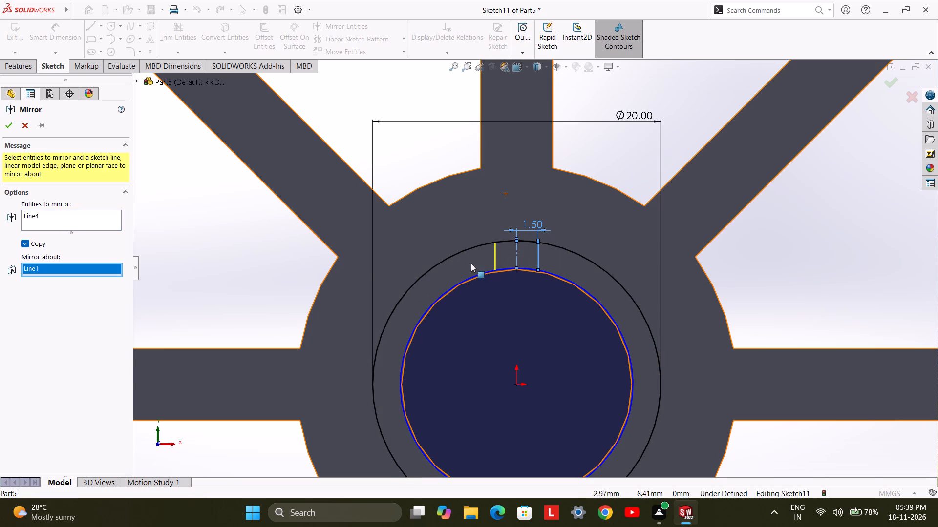
click(13, 128)
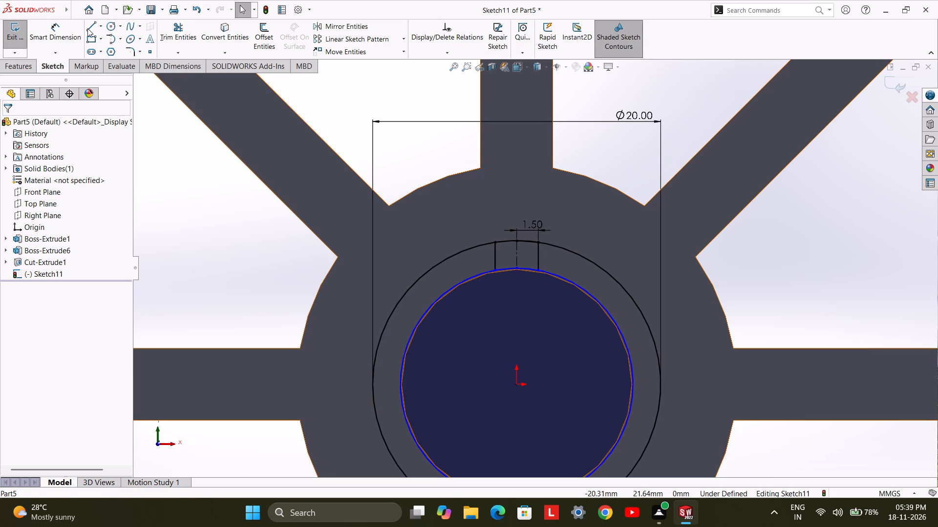
Delete the short straight line joining the construction line and the side line at the keyway's top.
click(527, 241)
right_click(527, 241)
click(573, 394)
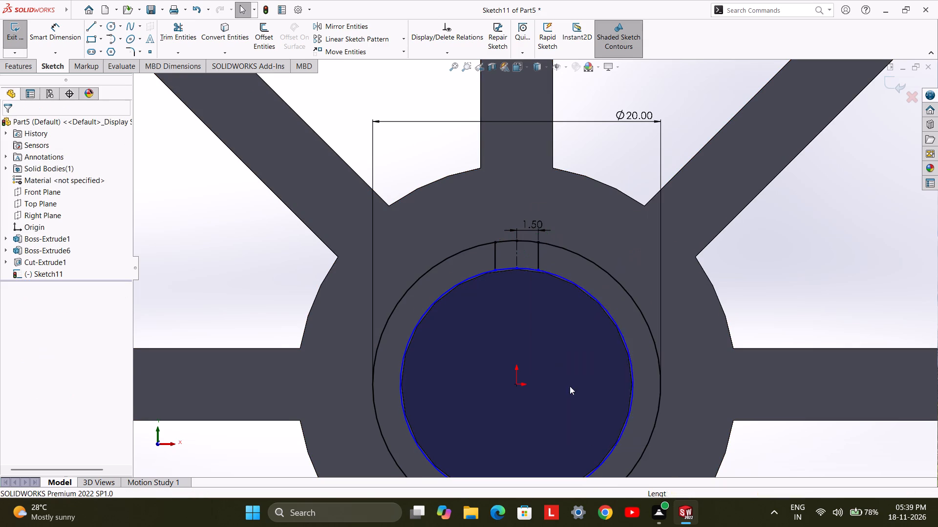
Trim to closest the outer circle outside the keyway and the bore arcs between its two side lines.
click(169, 30)
click(438, 263)
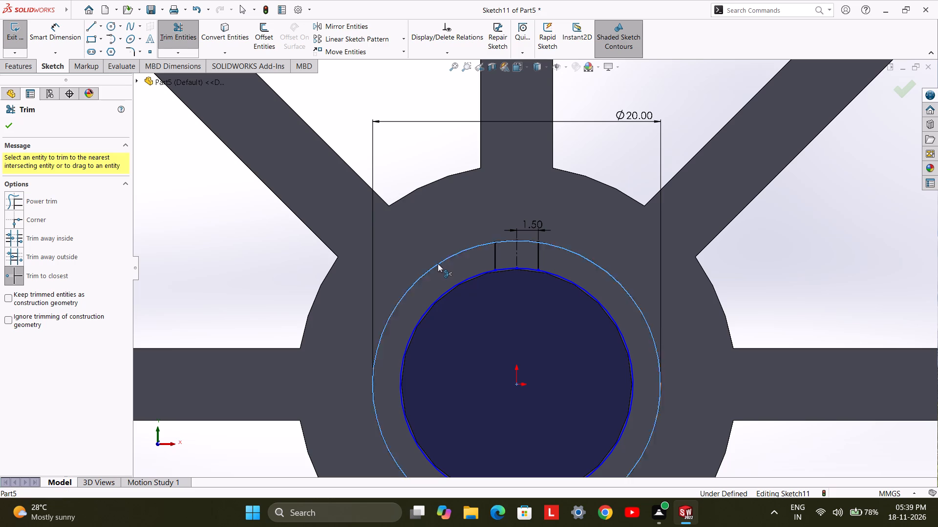
click(531, 270)
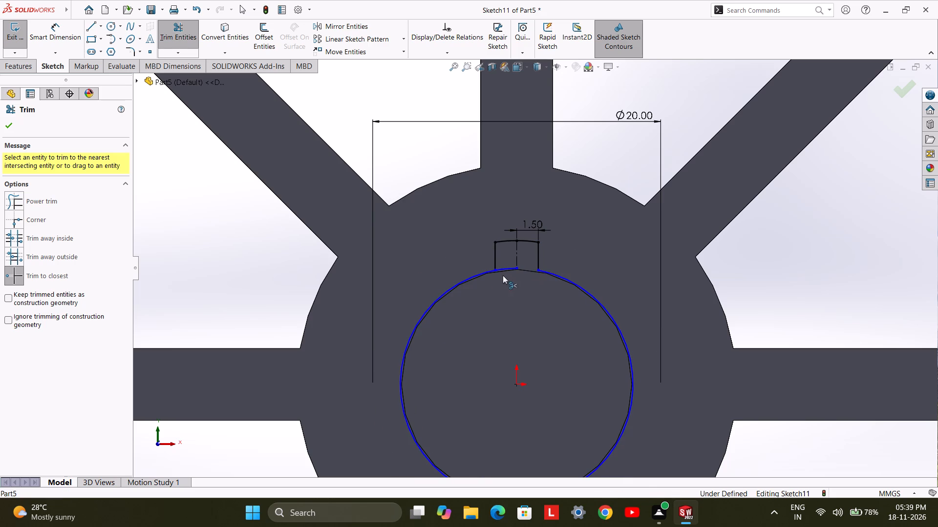
click(503, 270)
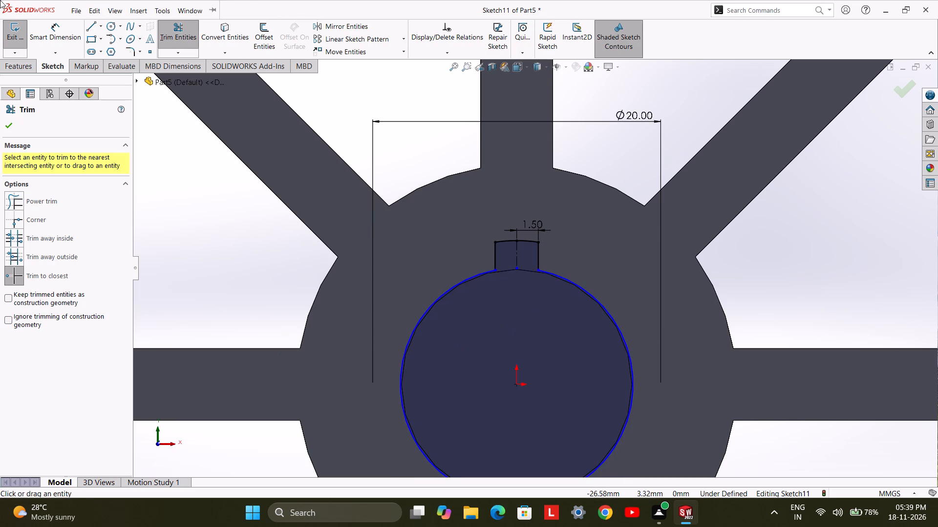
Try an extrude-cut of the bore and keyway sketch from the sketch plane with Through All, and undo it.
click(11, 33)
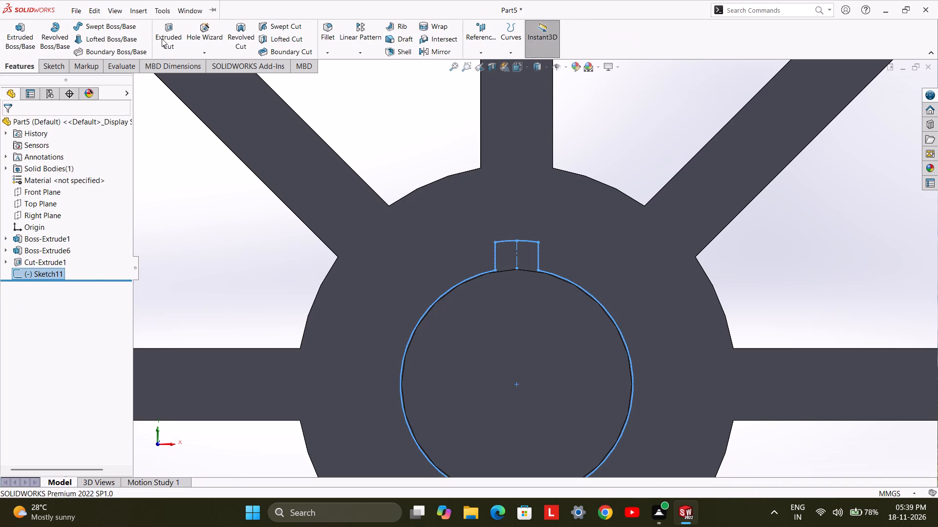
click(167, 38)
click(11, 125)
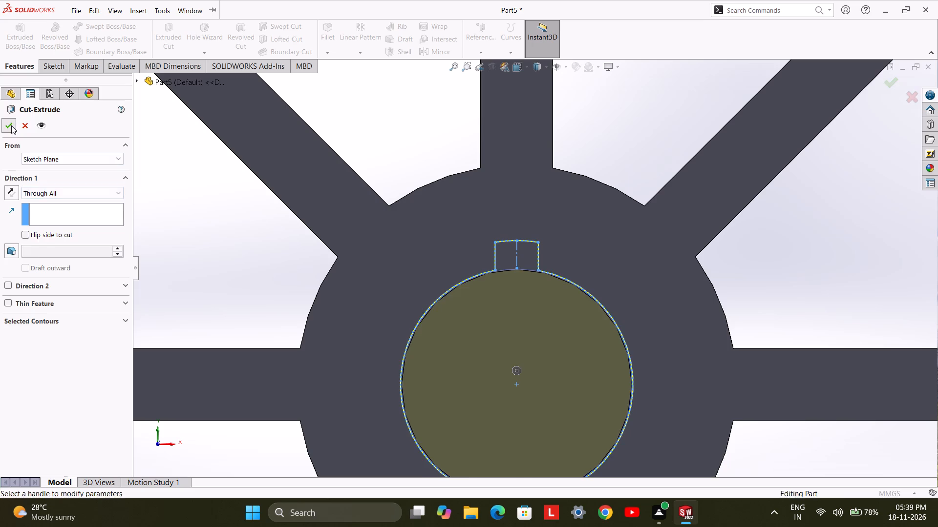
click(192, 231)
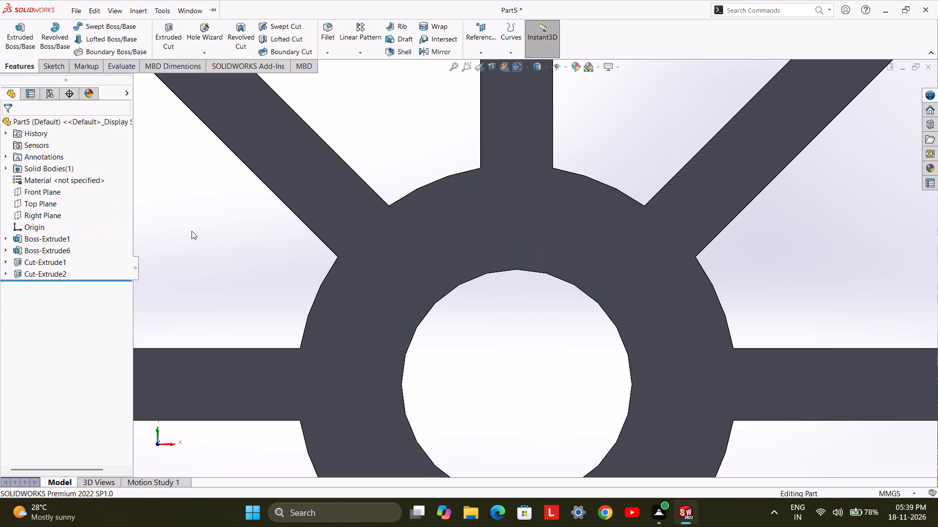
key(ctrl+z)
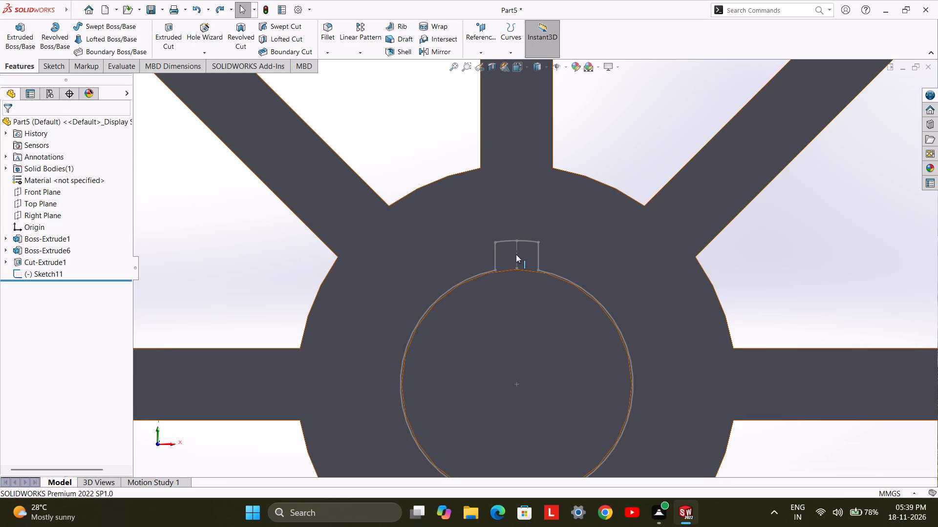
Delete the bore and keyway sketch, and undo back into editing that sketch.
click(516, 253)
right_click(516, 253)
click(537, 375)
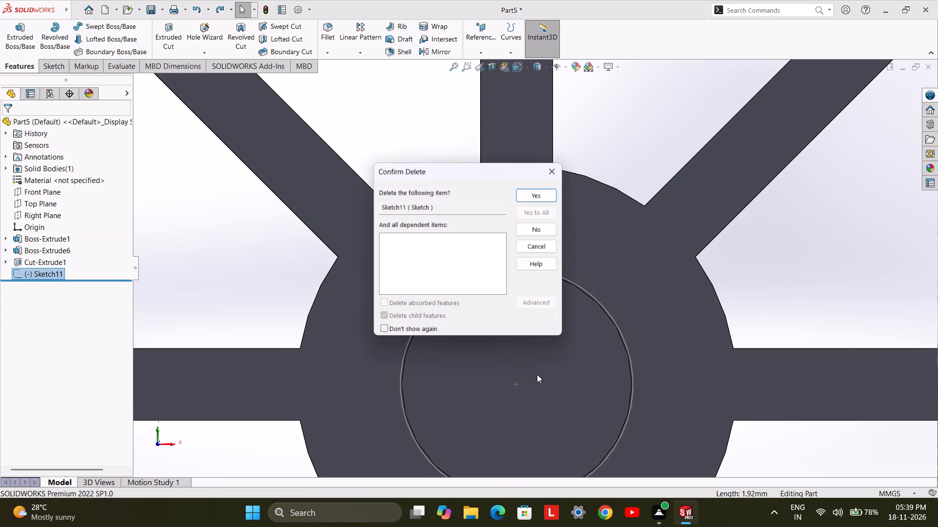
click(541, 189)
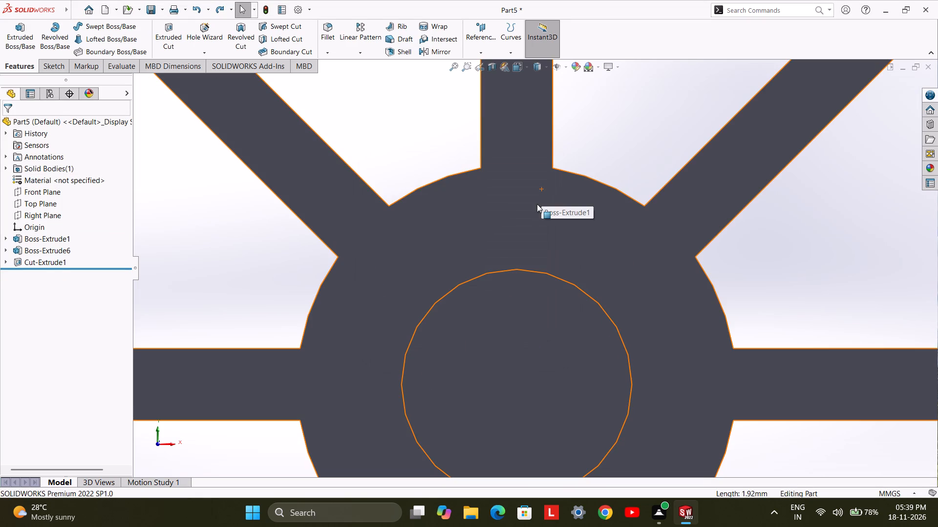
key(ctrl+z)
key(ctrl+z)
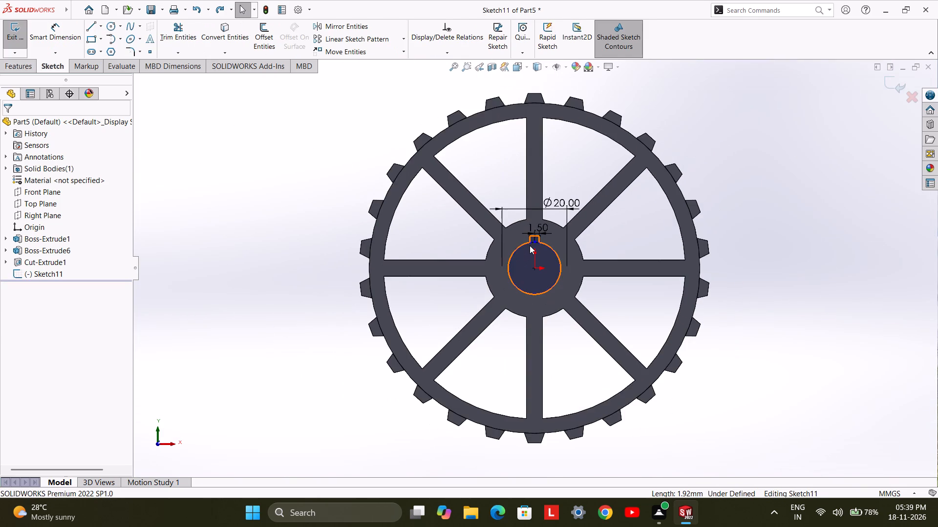
Delete the vertical construction line in the middle of the keyway, including its associated dimension.
scroll(530, 245, down, 7)
click(550, 233)
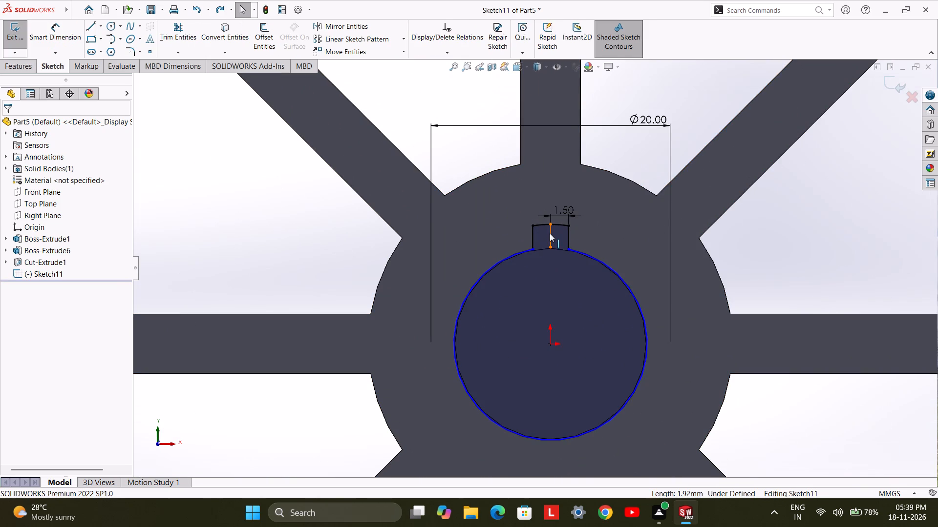
right_click(550, 233)
click(584, 382)
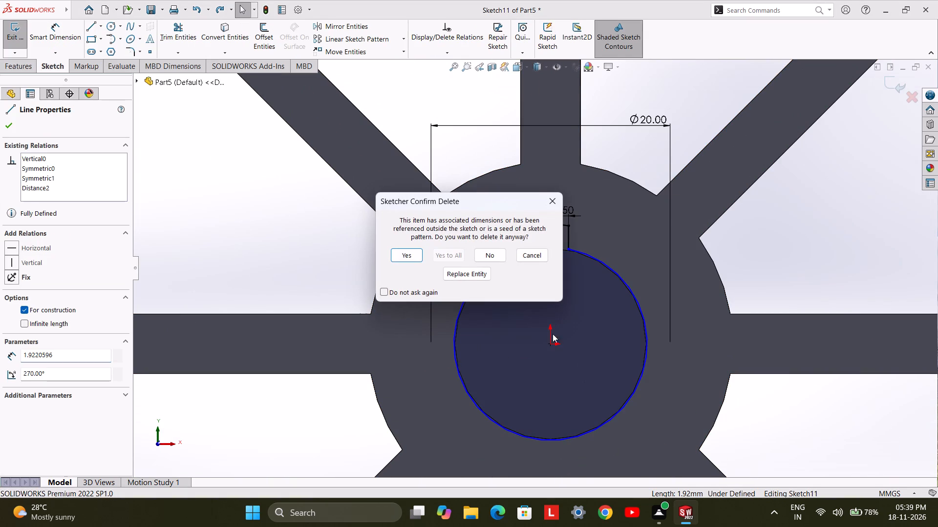
click(410, 254)
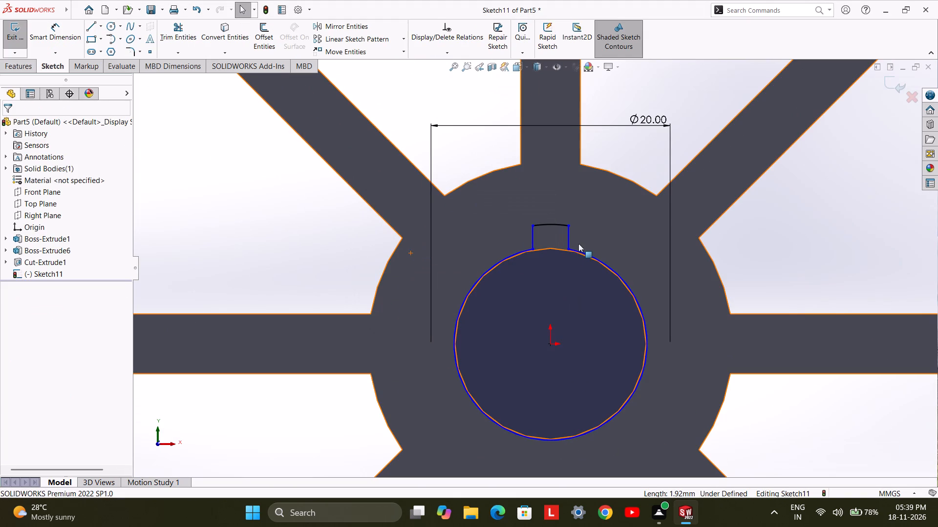
Fully define the bore and keyway sketch for all entities, with both relations and dimensions enabled.
scroll(549, 249, down, 5)
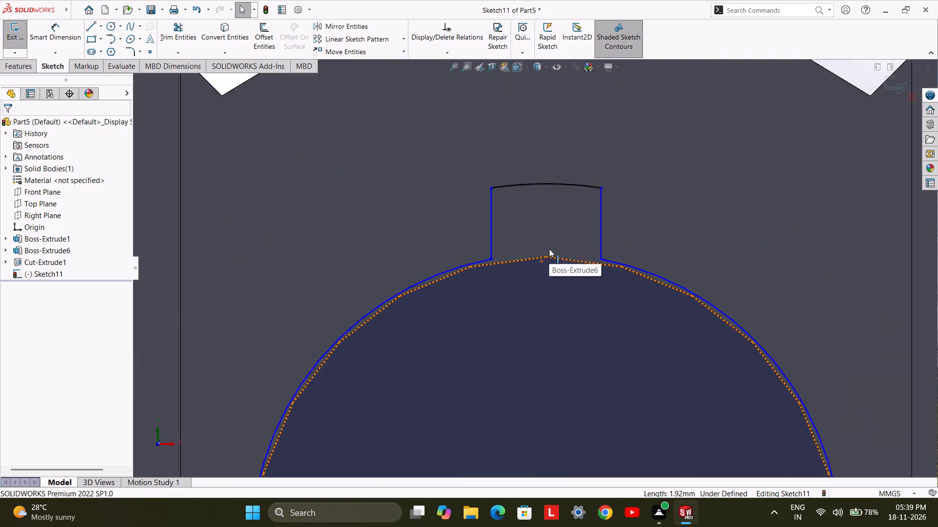
scroll(549, 249, down, 2)
scroll(549, 249, up, 5)
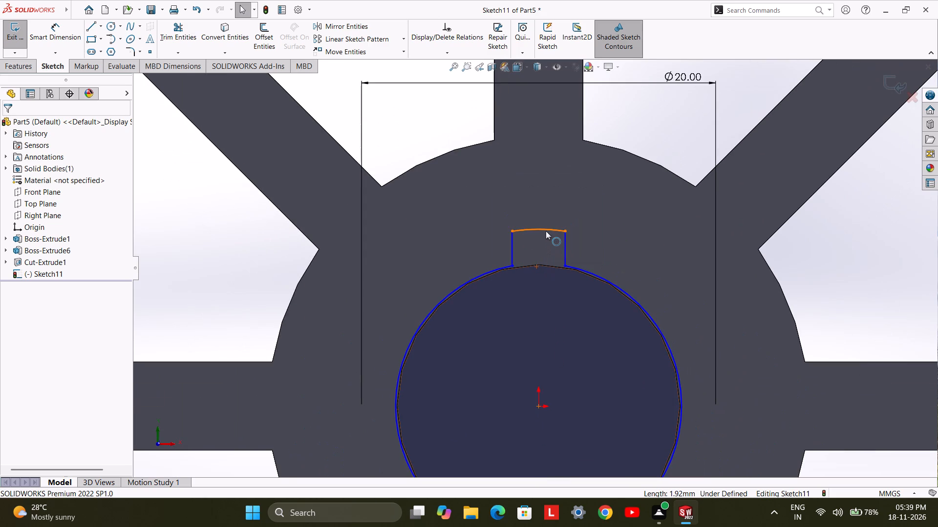
drag(257, 236, 712, 333)
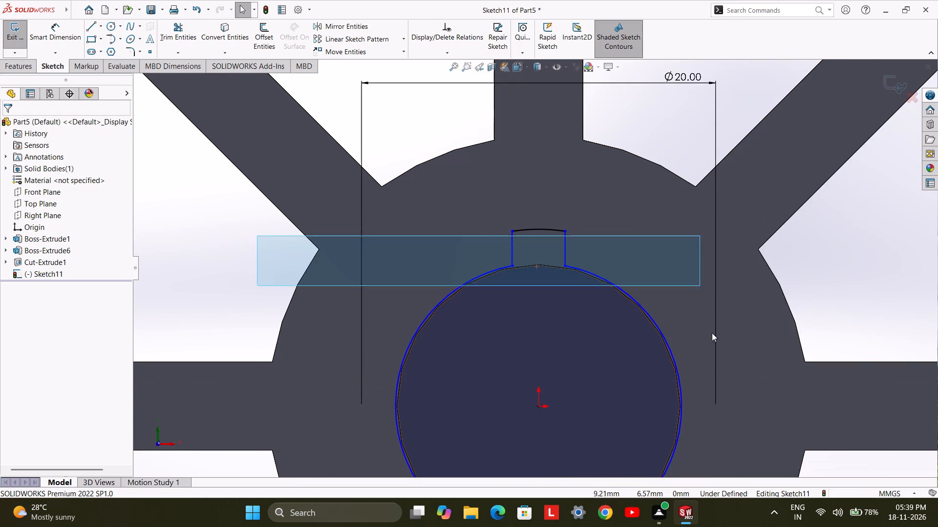
drag(712, 333, 743, 526)
right_click(725, 406)
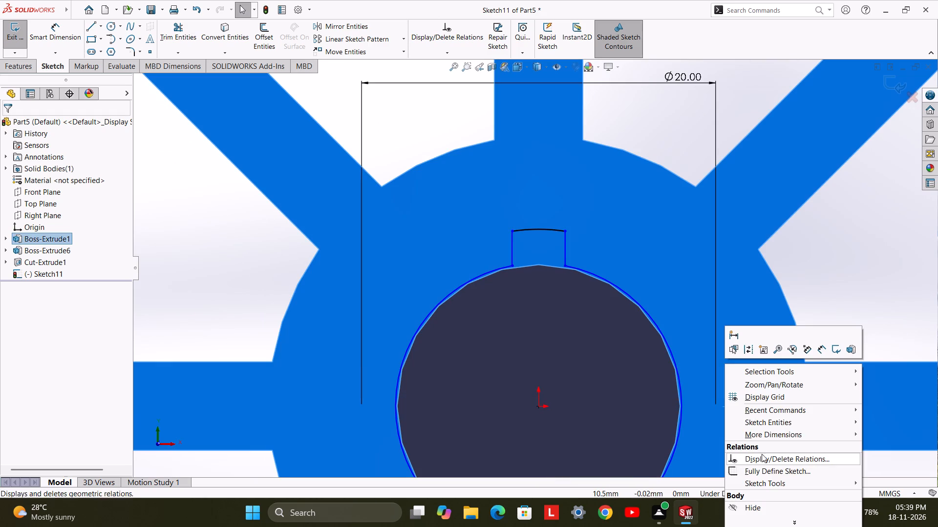
click(764, 469)
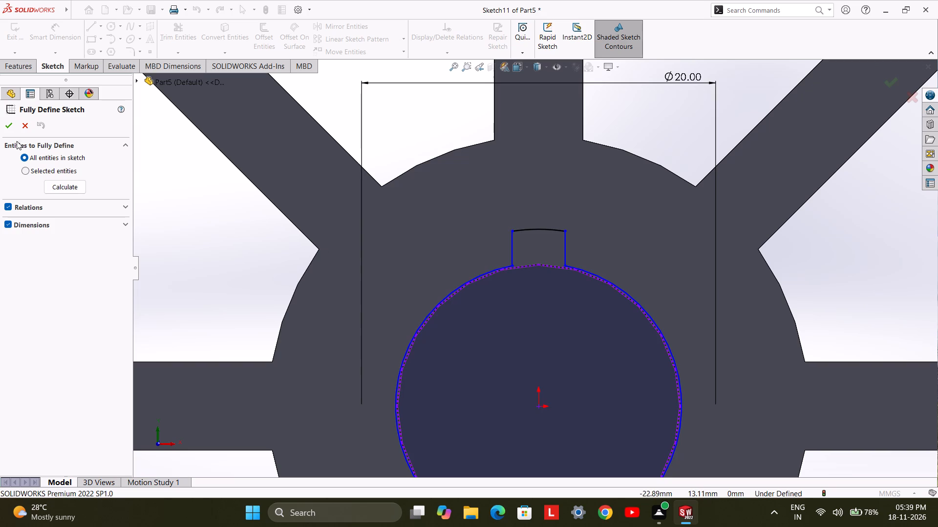
click(11, 128)
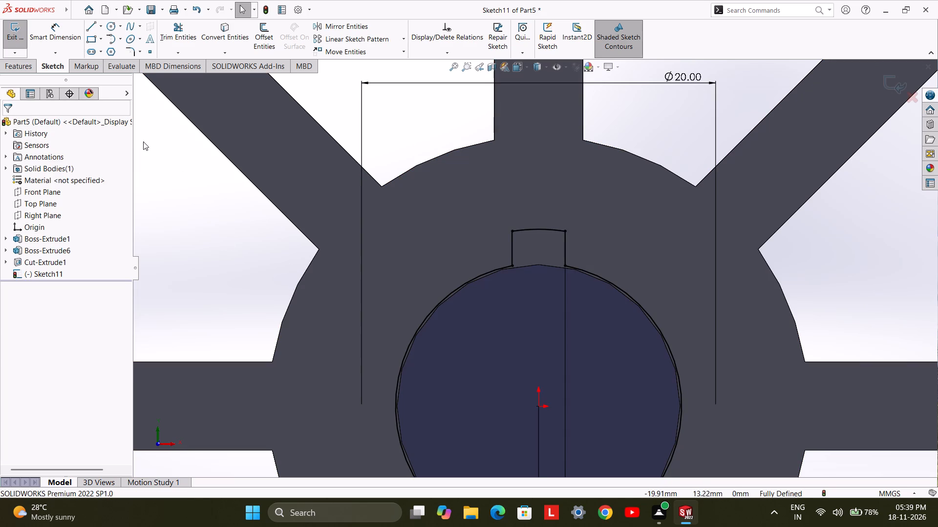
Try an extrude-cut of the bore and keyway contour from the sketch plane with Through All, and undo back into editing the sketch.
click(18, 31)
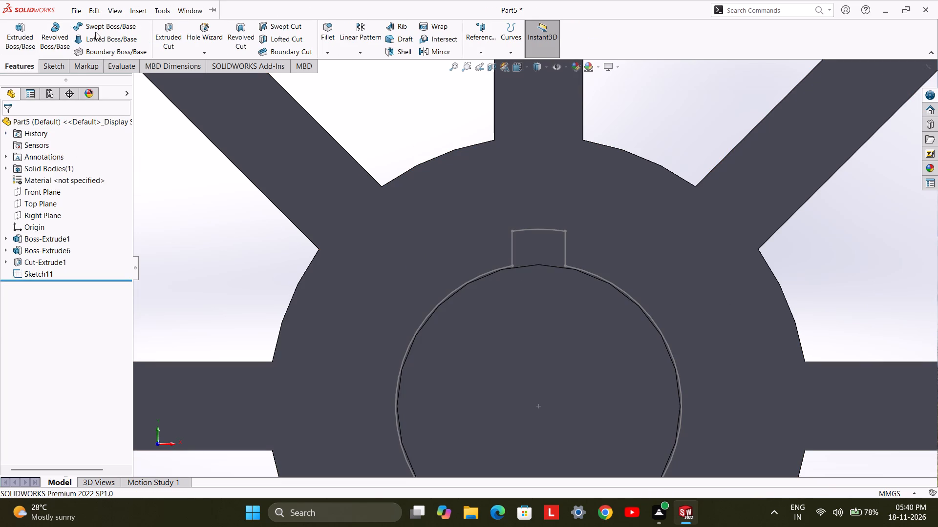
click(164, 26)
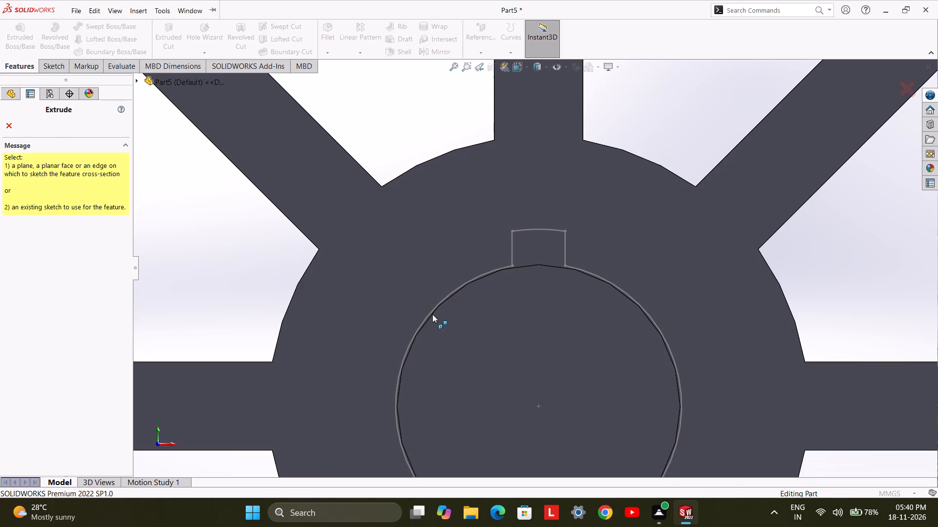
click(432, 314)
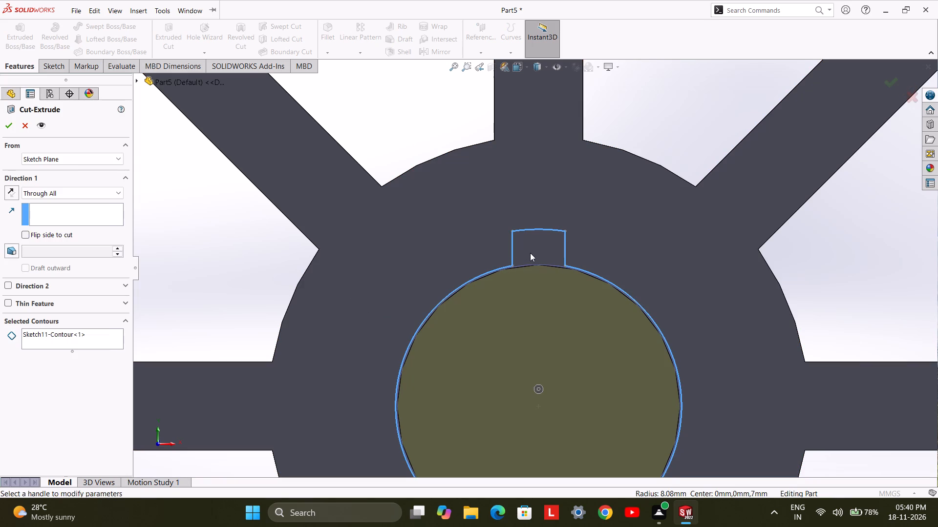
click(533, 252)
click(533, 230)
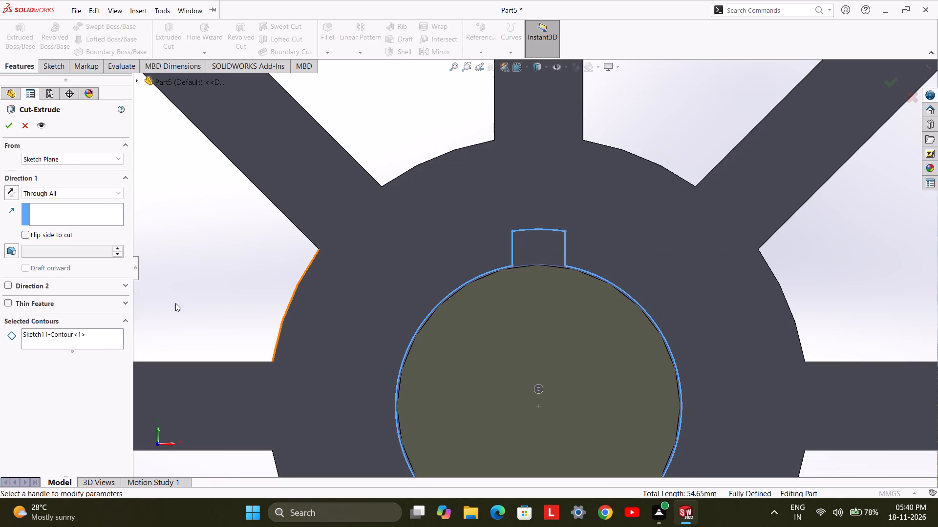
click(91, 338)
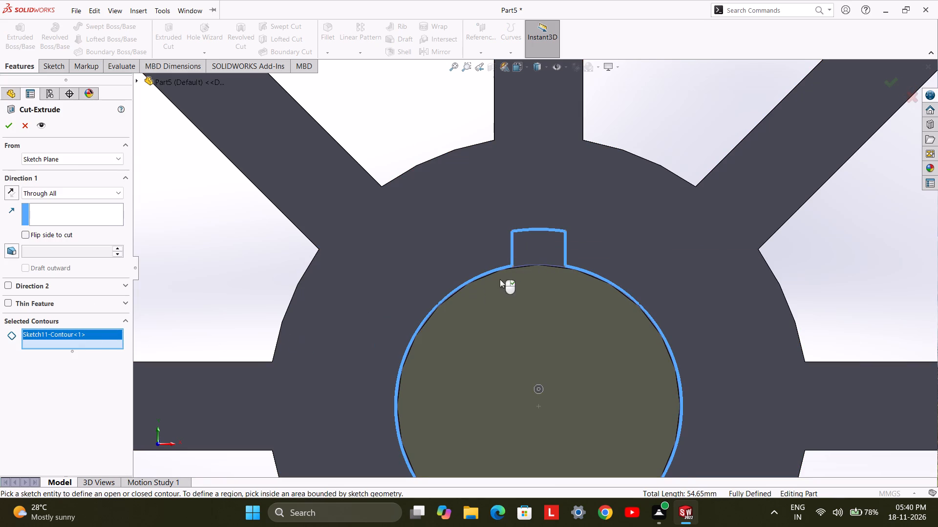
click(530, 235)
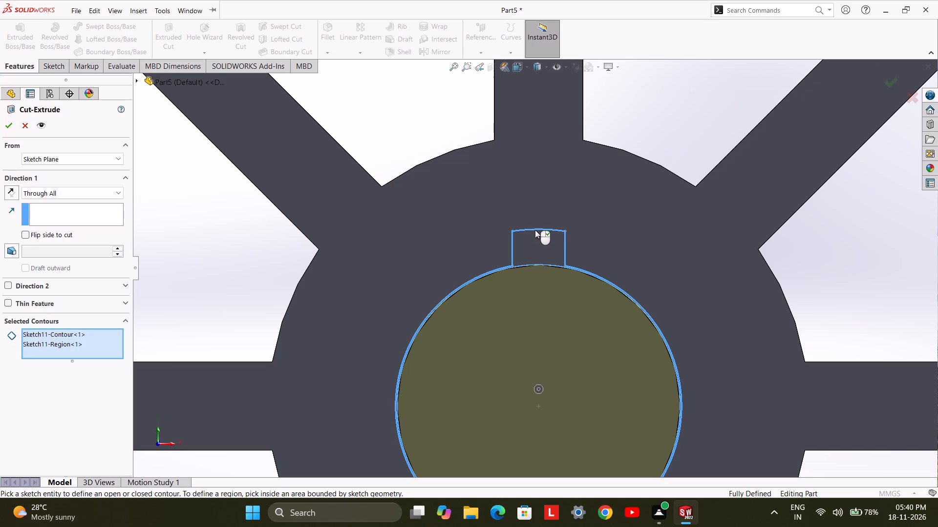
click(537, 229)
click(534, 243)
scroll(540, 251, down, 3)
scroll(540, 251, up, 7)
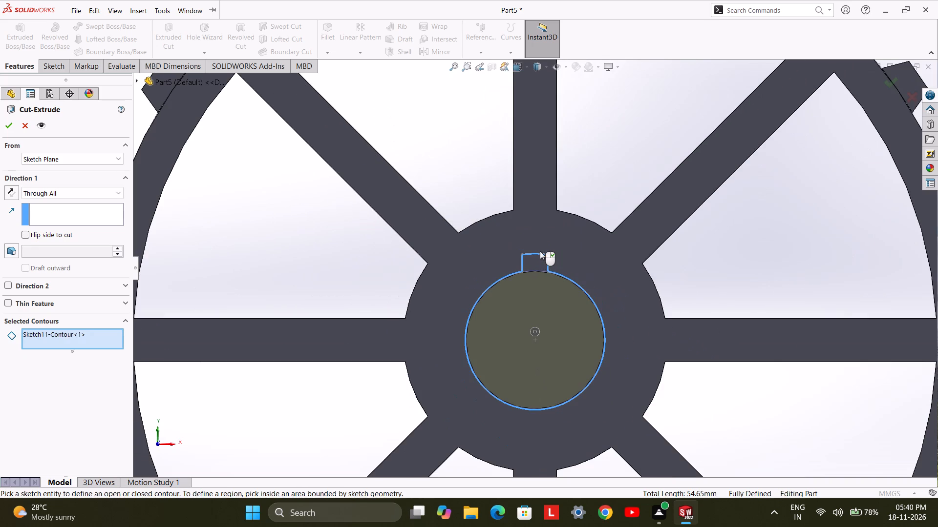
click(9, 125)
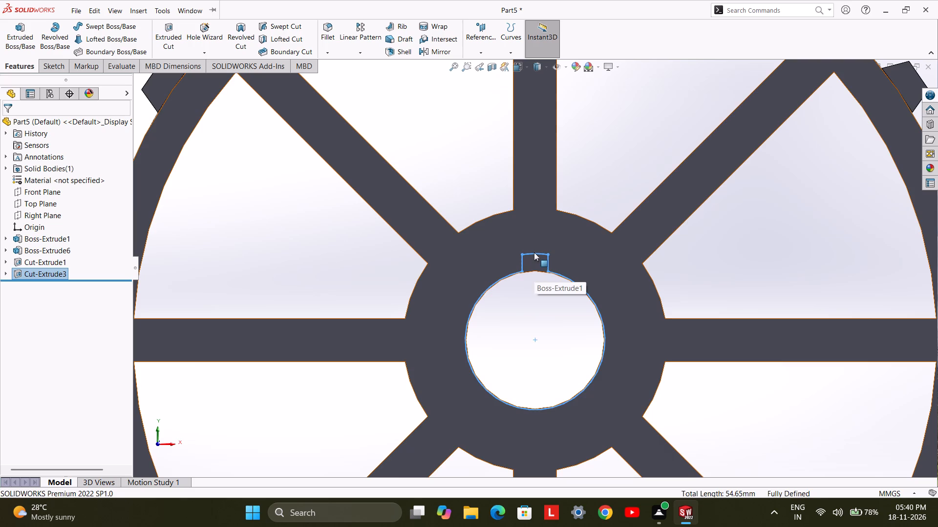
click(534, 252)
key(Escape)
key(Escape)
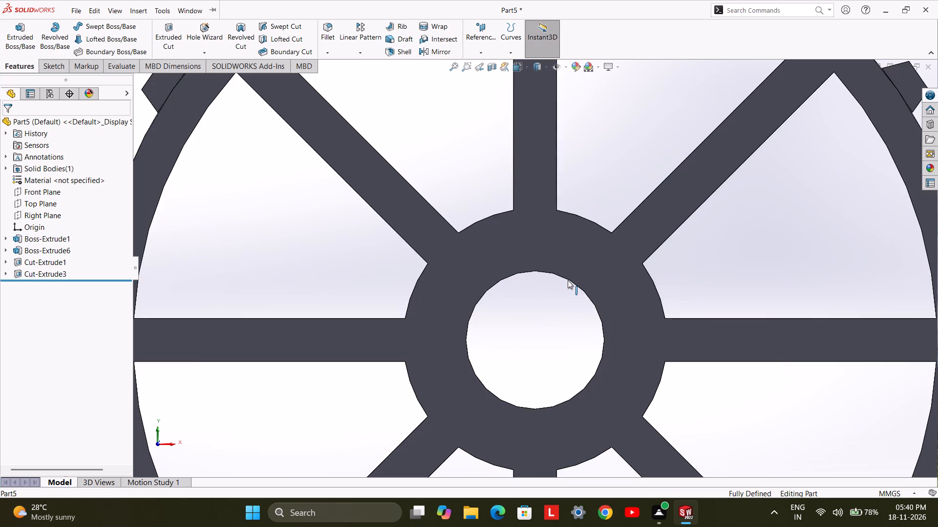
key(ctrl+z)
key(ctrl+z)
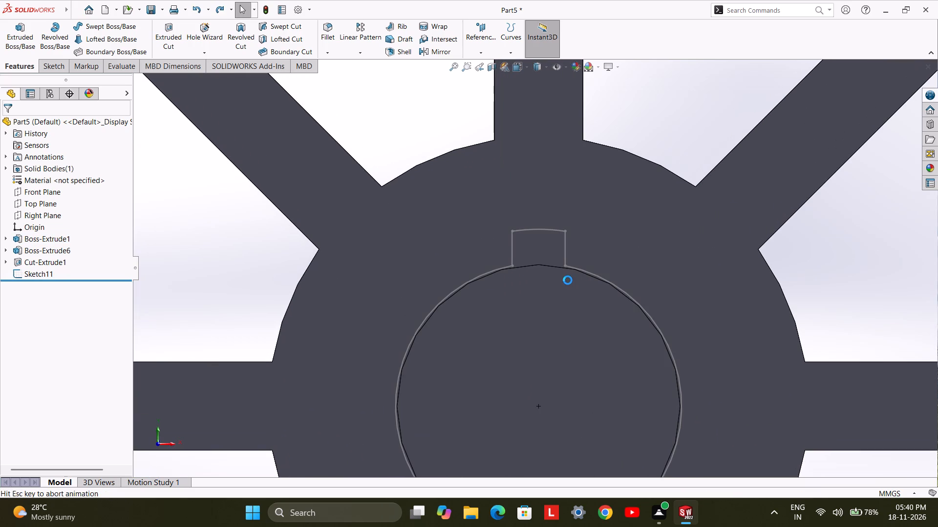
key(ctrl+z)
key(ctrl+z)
Delete the bore and keyway outline, and undo back until the keyway's construction line, its 1.50 dimension and the untrimmed bore arc are restored.
scroll(523, 253, down, 3)
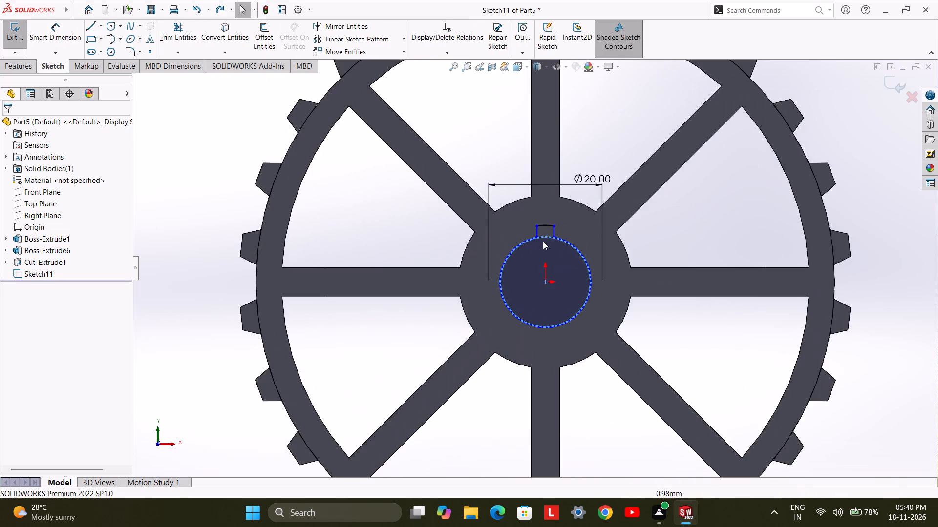
scroll(543, 241, down, 7)
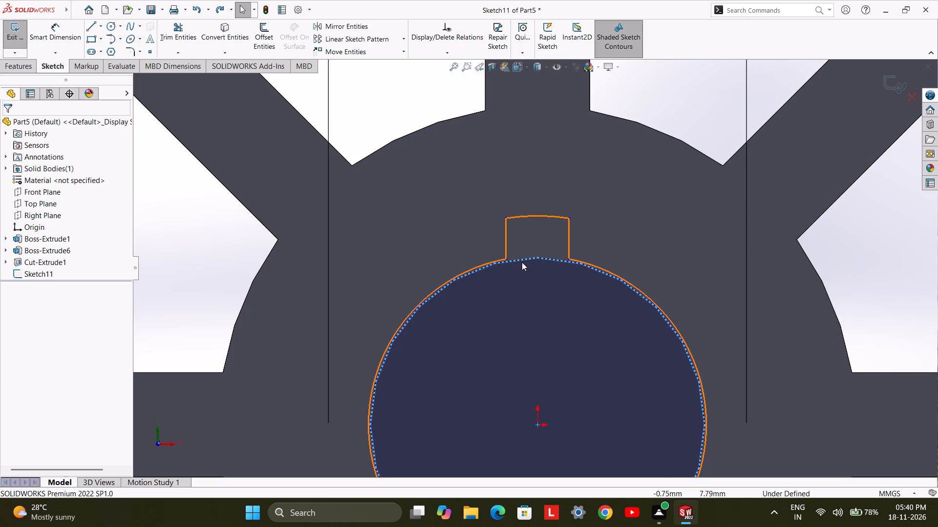
click(522, 262)
right_click(522, 262)
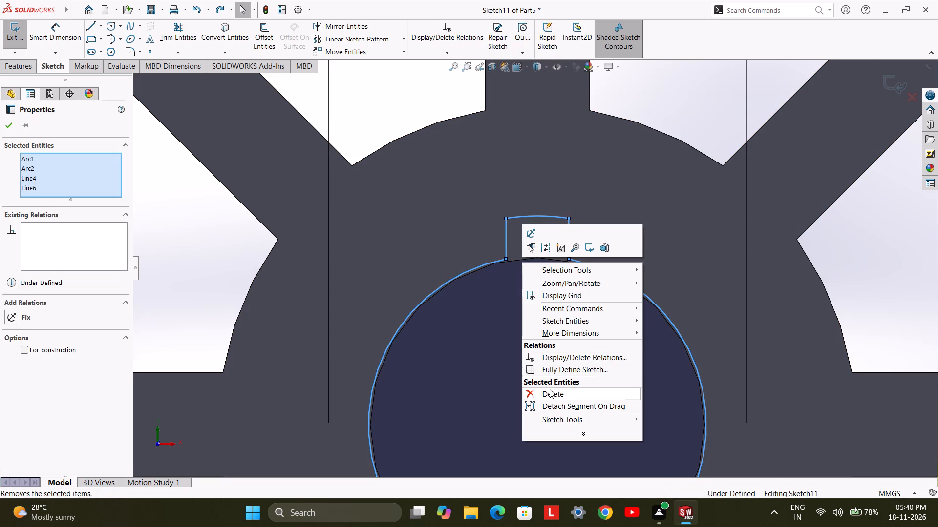
click(550, 389)
click(398, 257)
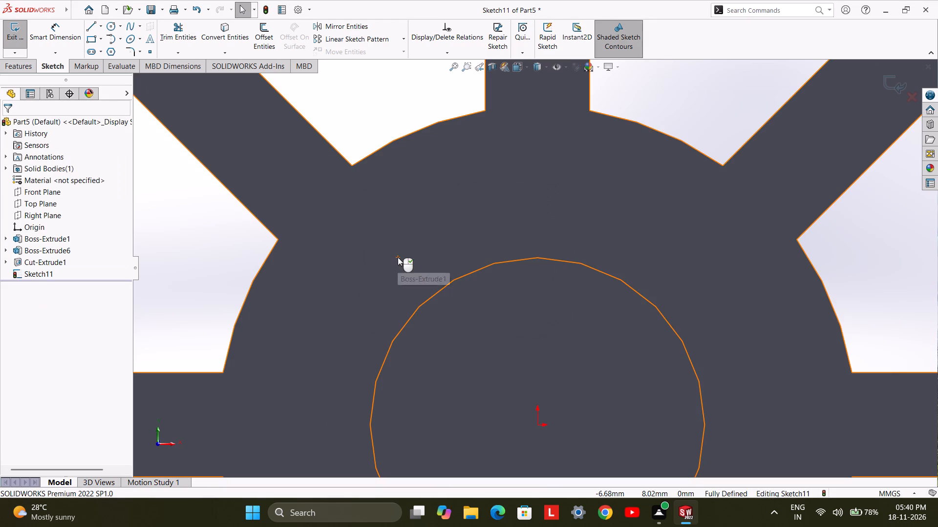
key(ctrl+z)
key(ctrl+z)
key(ctrl+z)
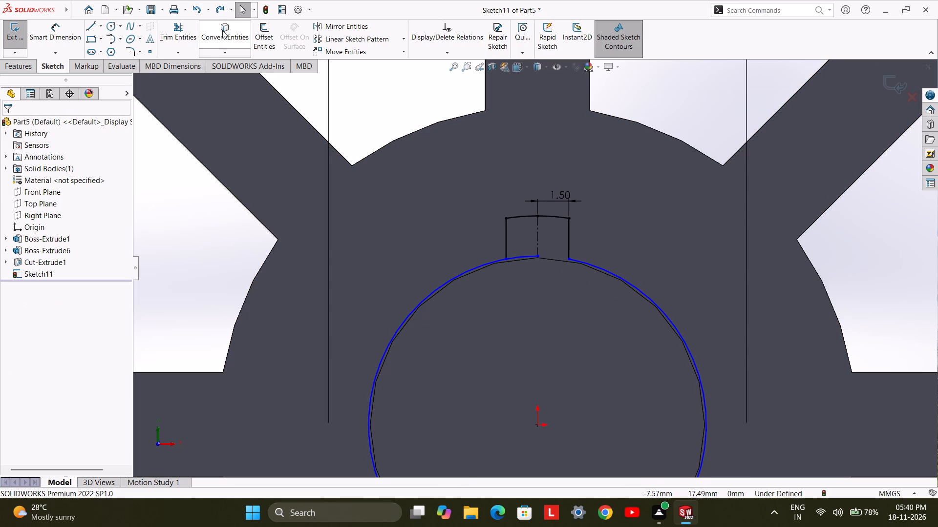
Trim away the short arc crossing the keyway opening and the remaining bore arc with Trim Entities, leaving only the keyway outline.
click(168, 29)
click(514, 259)
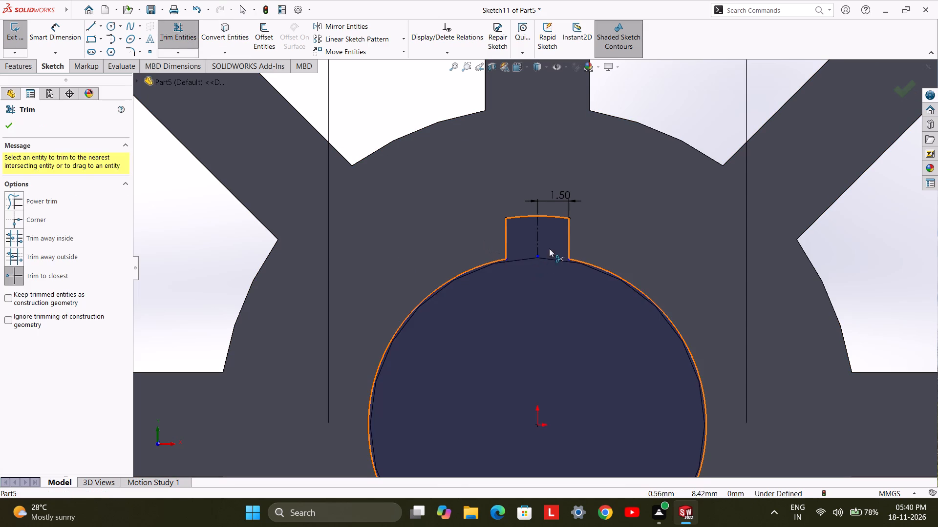
scroll(556, 311, up, 5)
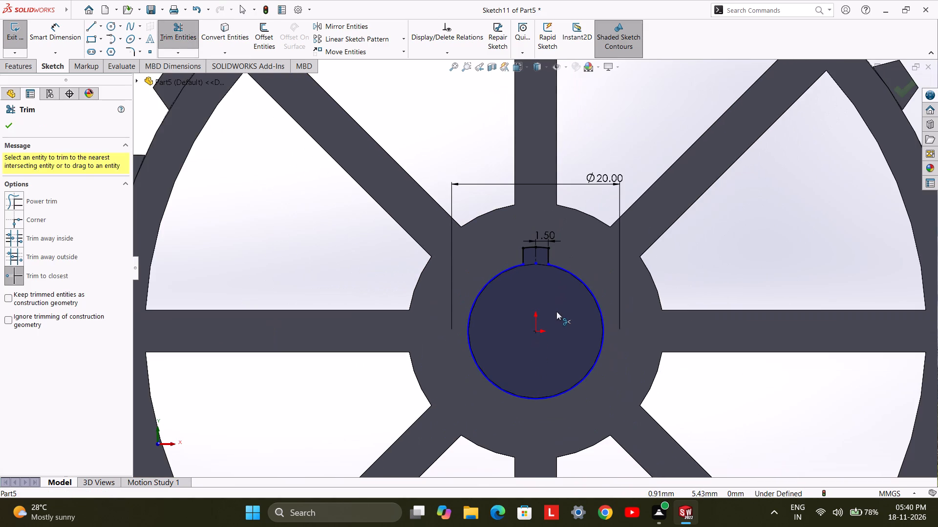
click(588, 286)
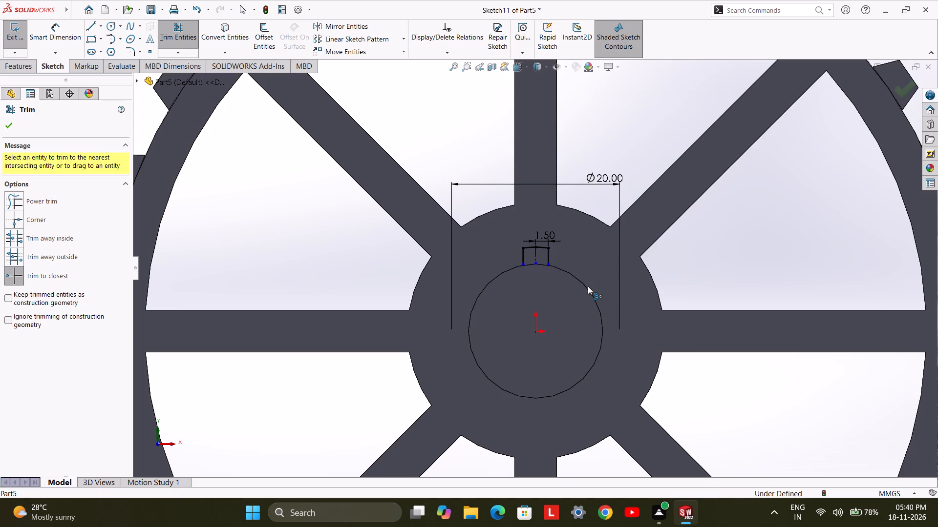
key(Escape)
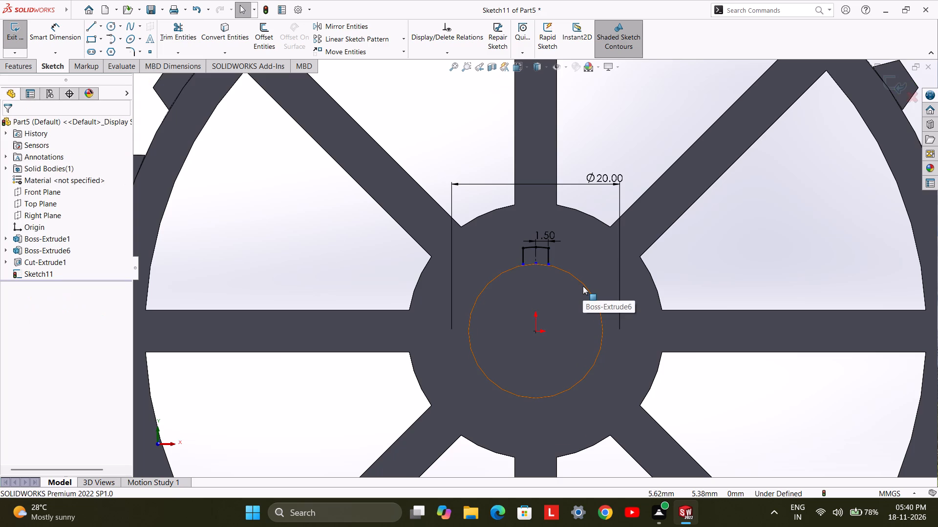
click(584, 282)
key(Escape)
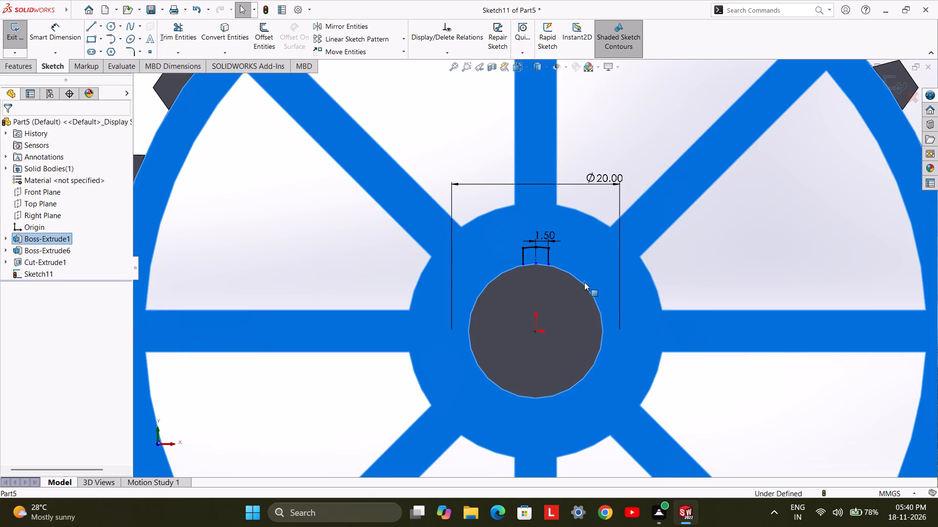
key(Escape)
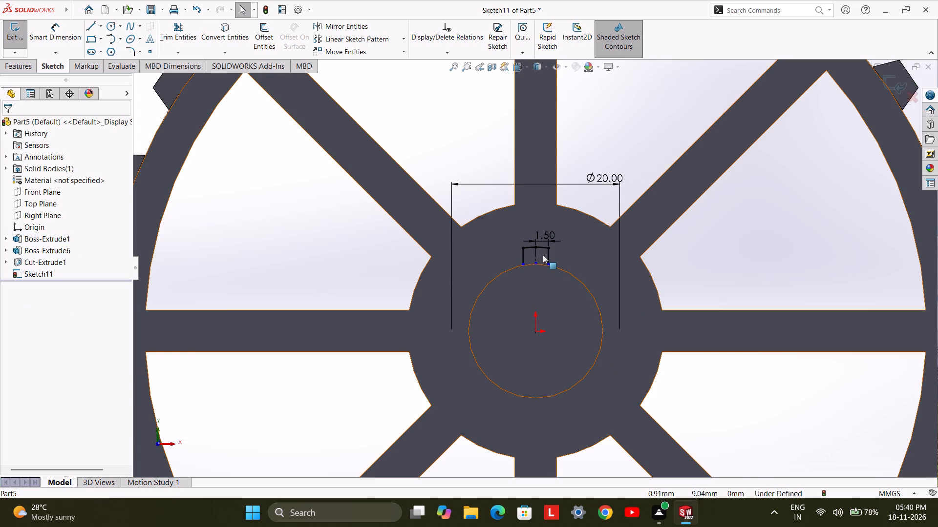
key(Escape)
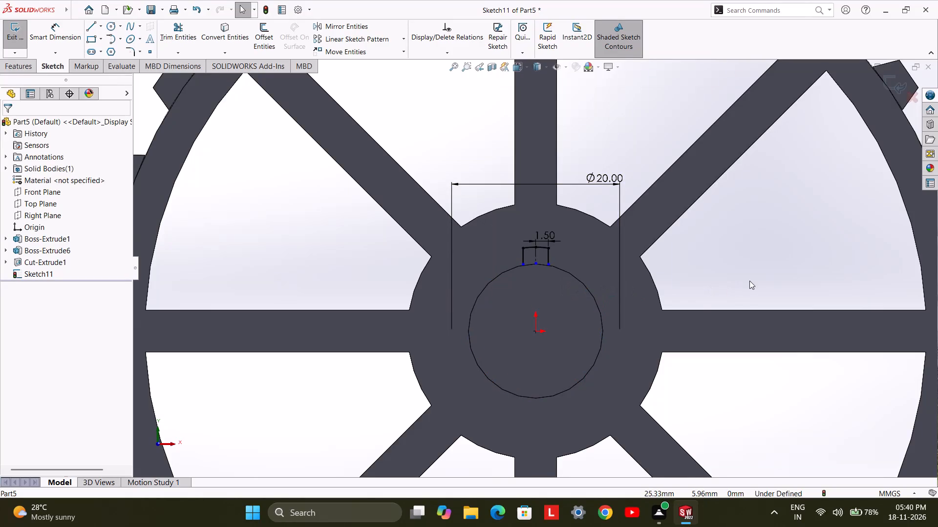
Apply Fully Define Sketch to the remaining keyway geometry.
click(603, 323)
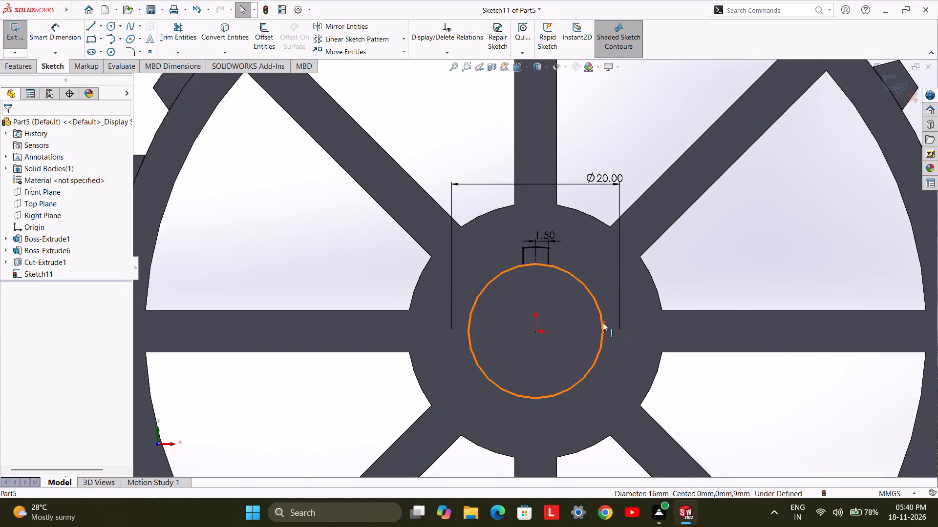
right_click(603, 323)
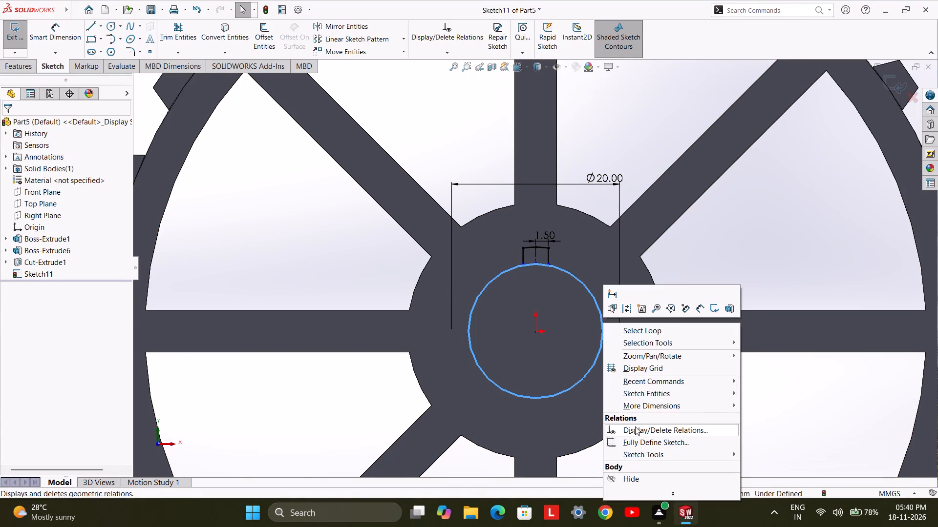
click(635, 441)
click(5, 131)
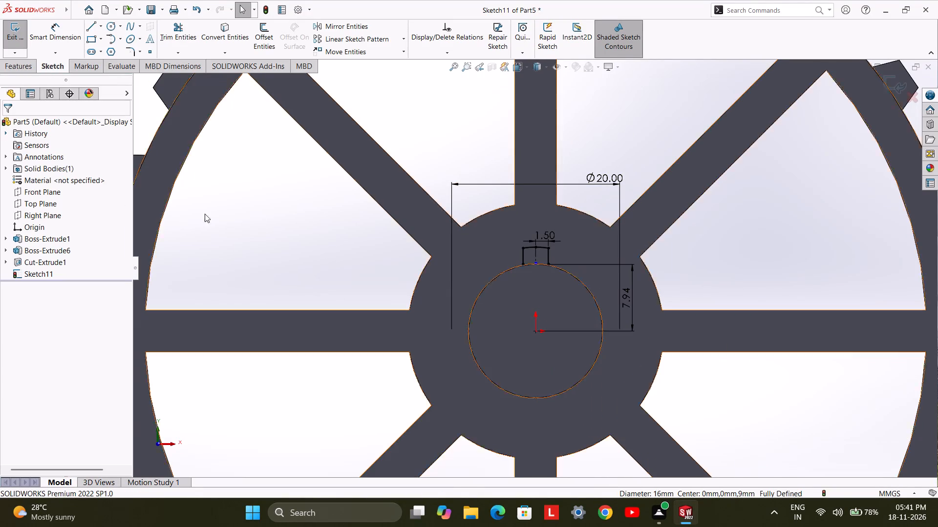
click(767, 258)
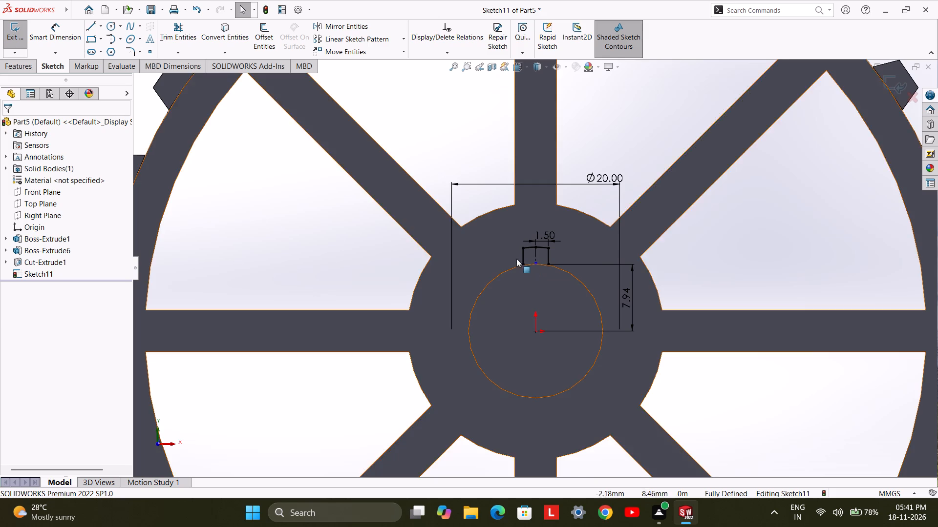
Draw a bore circle of about 8.08 mm radius from the origin to the keyway's lower corner, and trim its arc across the keyway.
click(111, 24)
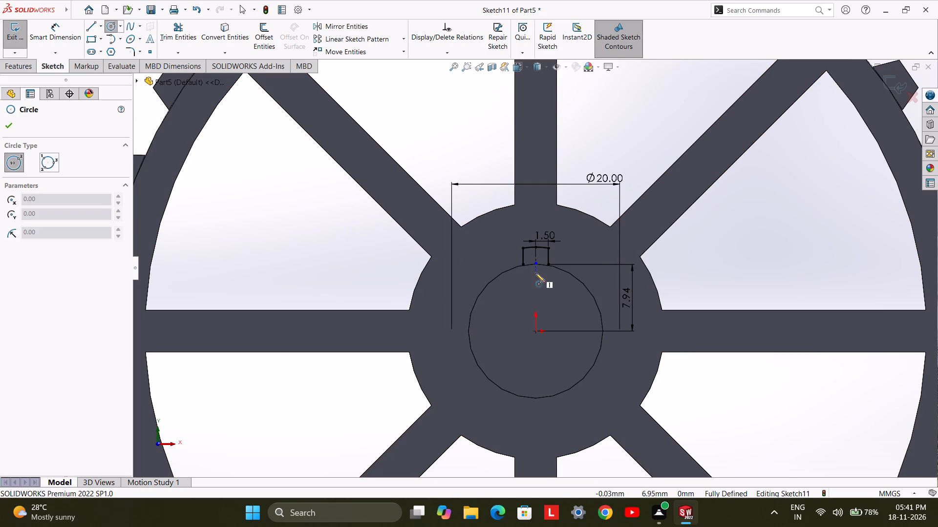
click(537, 333)
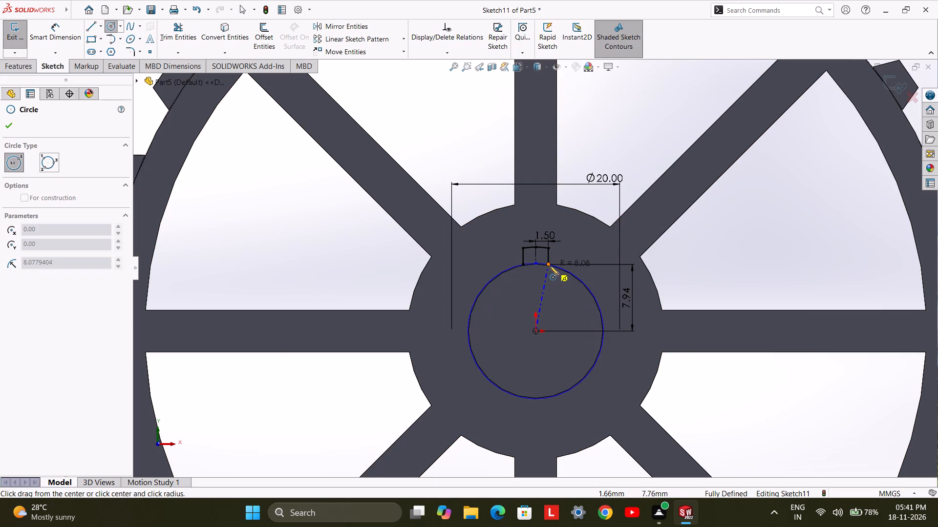
click(550, 265)
key(Escape)
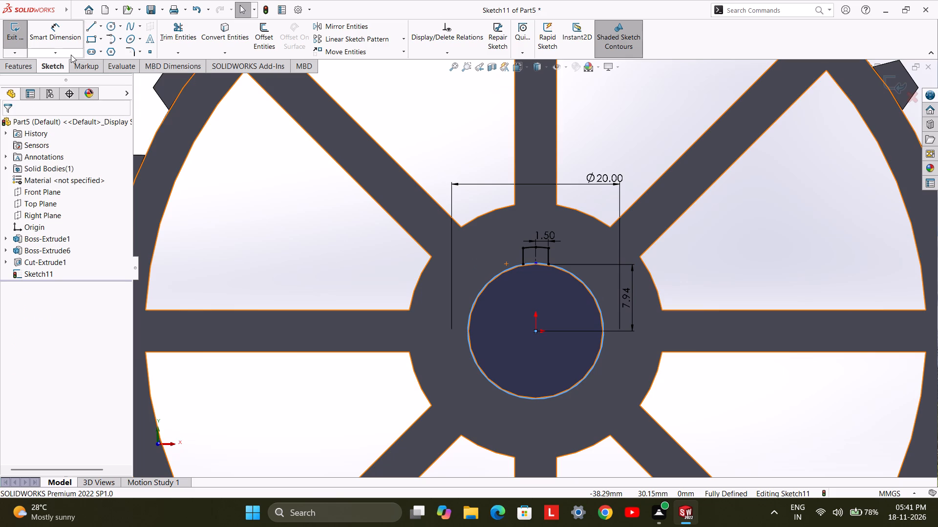
click(182, 37)
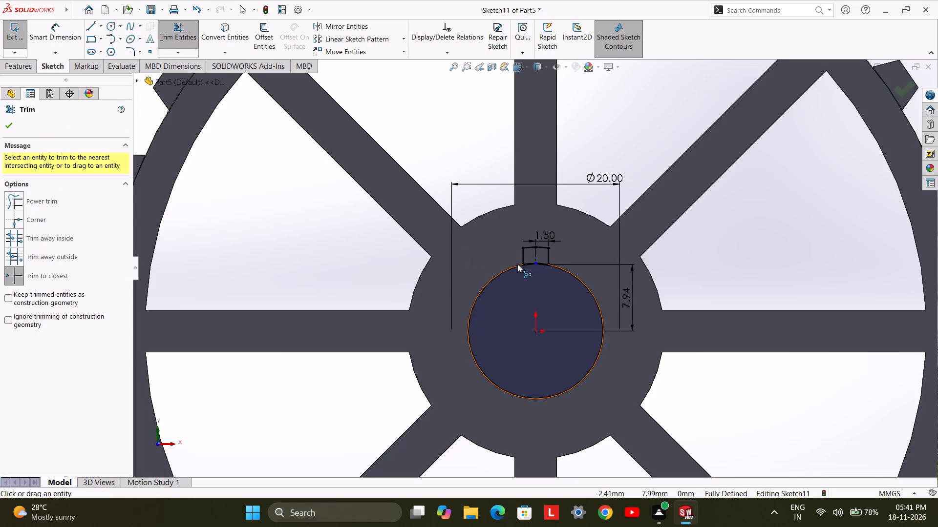
click(529, 263)
click(537, 263)
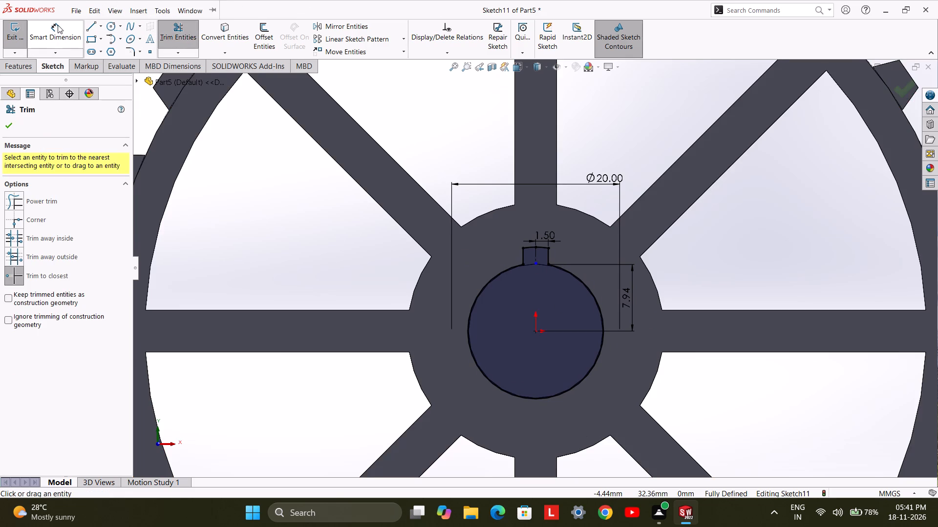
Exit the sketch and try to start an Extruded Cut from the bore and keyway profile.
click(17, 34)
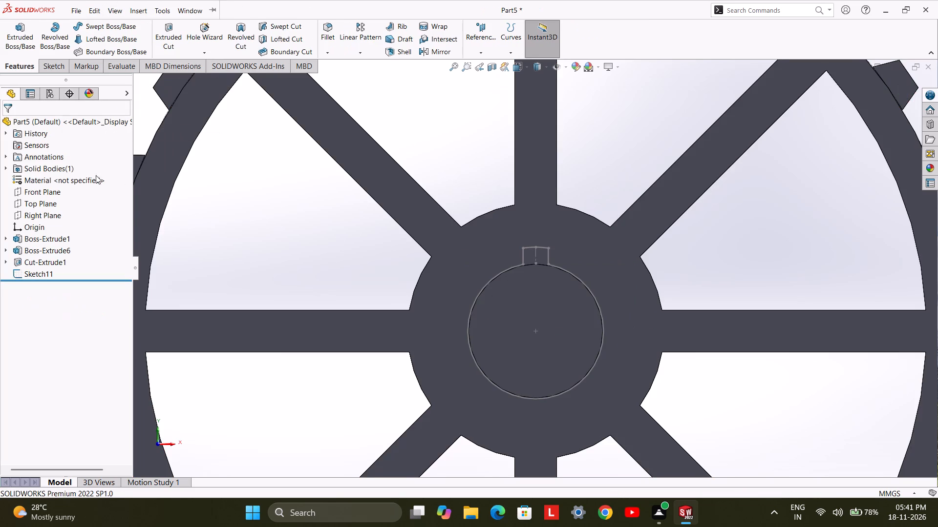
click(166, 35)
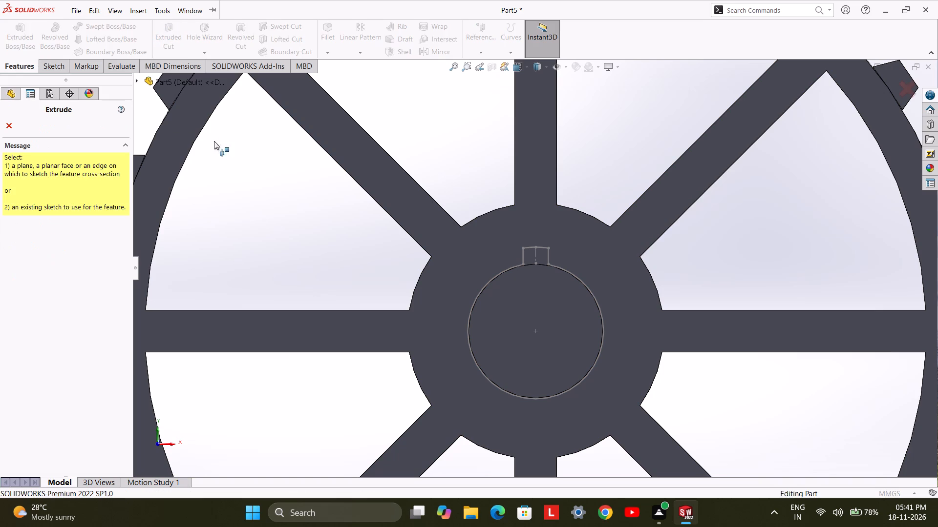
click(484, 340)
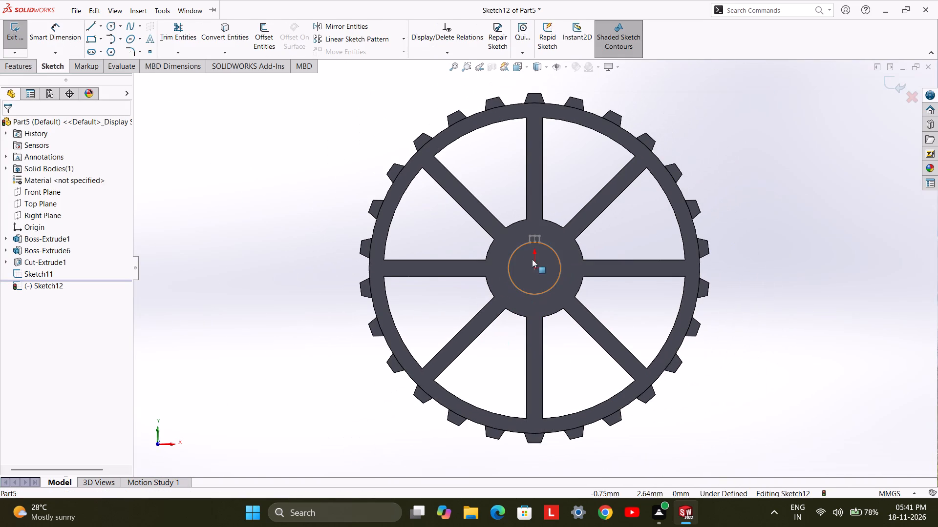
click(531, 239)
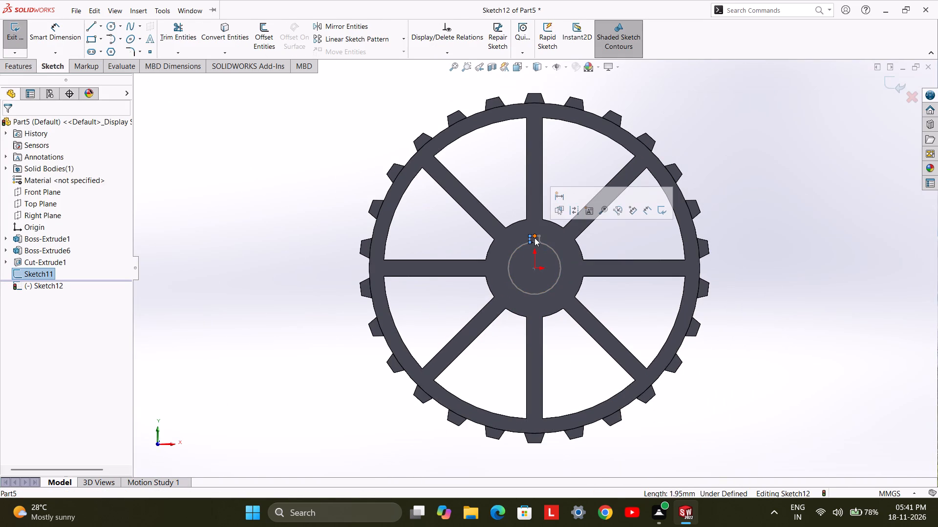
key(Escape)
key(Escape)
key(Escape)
Undo back until the entire bore and keyway sketch is removed, keeping the wheel's existing extrudes and cut.
key(ctrl+z)
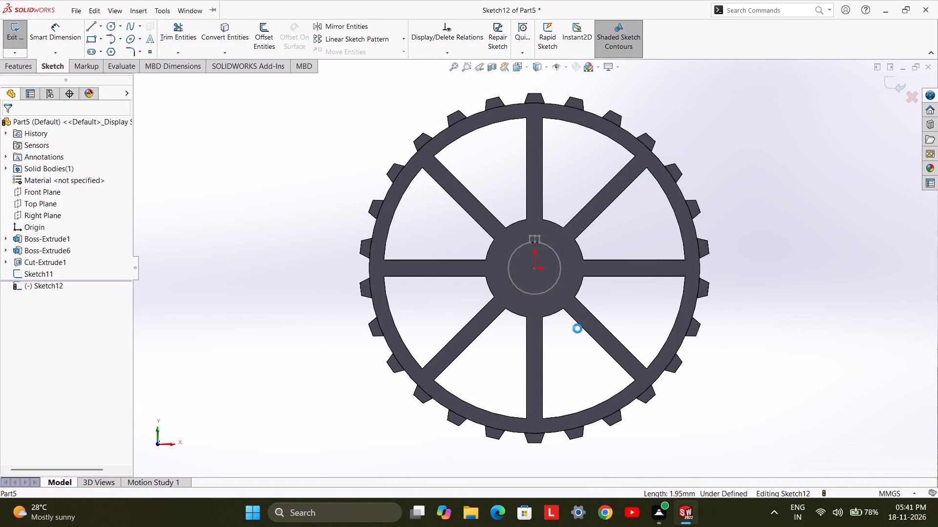
key(ctrl+z)
key(ctrl+z)
key(ctrl+z)
key(ctrl+z)
key(ctrl+z)
key(ctrl+z)
key(ctrl+z)
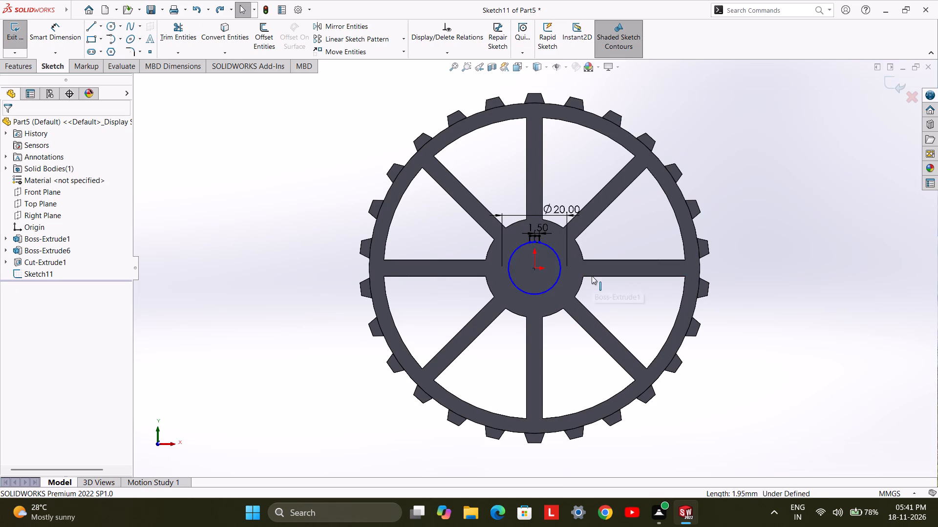
key(ctrl+z)
key(ctrl+z)
key(ctrl+z)
key(ctrl+z)
key(ctrl+z)
key(ctrl+z)
key(ctrl+z)
key(ctrl+z)
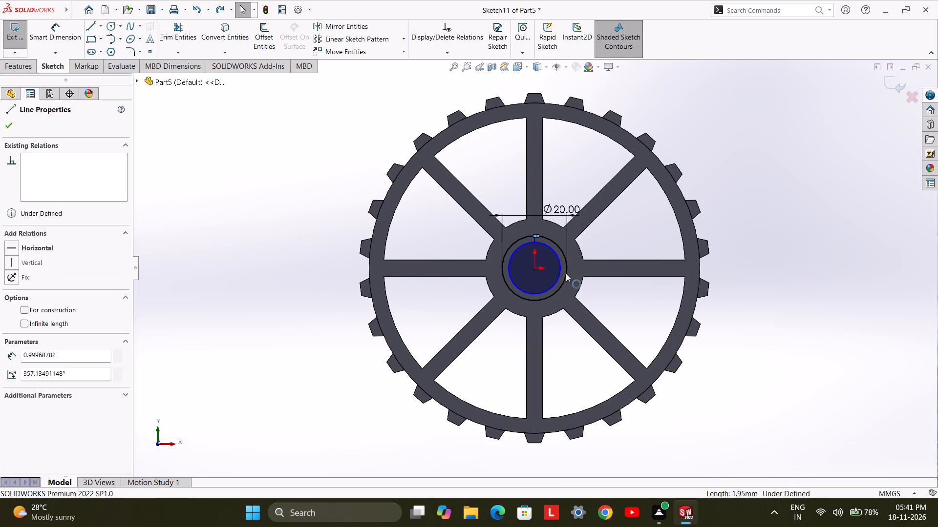
key(ctrl+z)
key(ctrl+z)
key(ctrl+z)
key(ctrl+z)
key(ctrl+z)
key(ctrl+z)
key(ctrl+z)
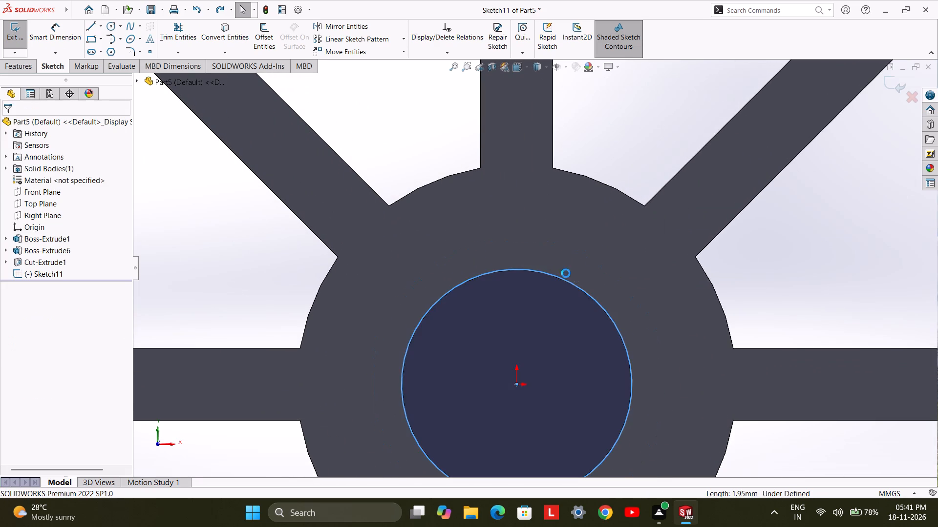
key(ctrl+z)
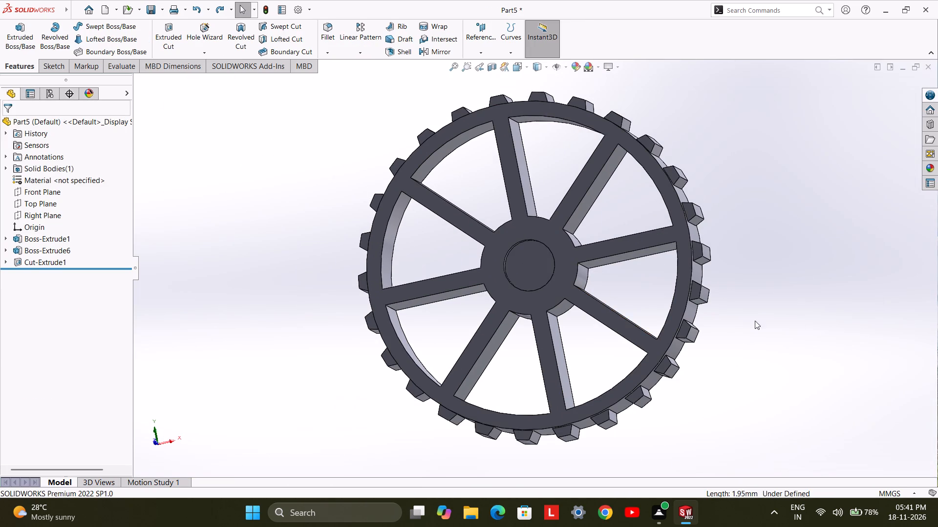
Start a sketch on the spoked wheel's hub face and draw a 20 mm diameter circle centred on the origin.
middle_drag(865, 324, 619, 439)
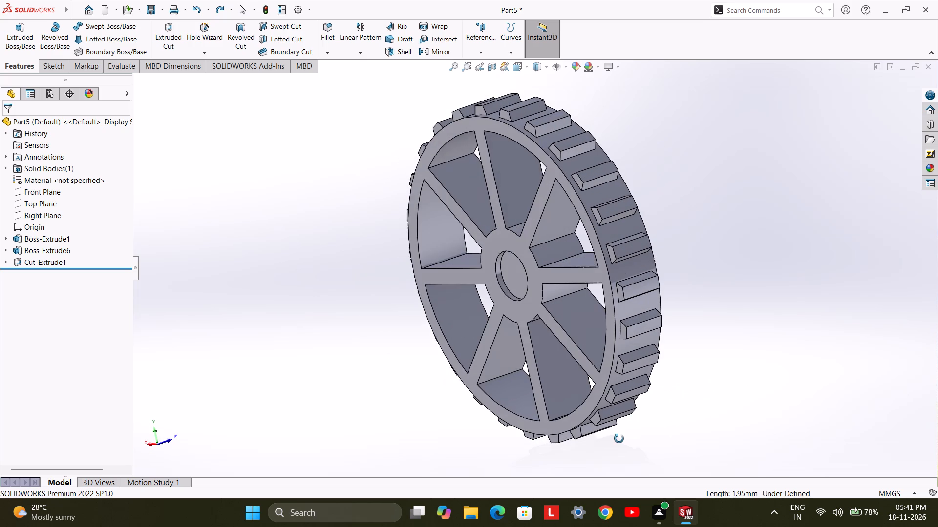
middle_drag(619, 439, 692, 404)
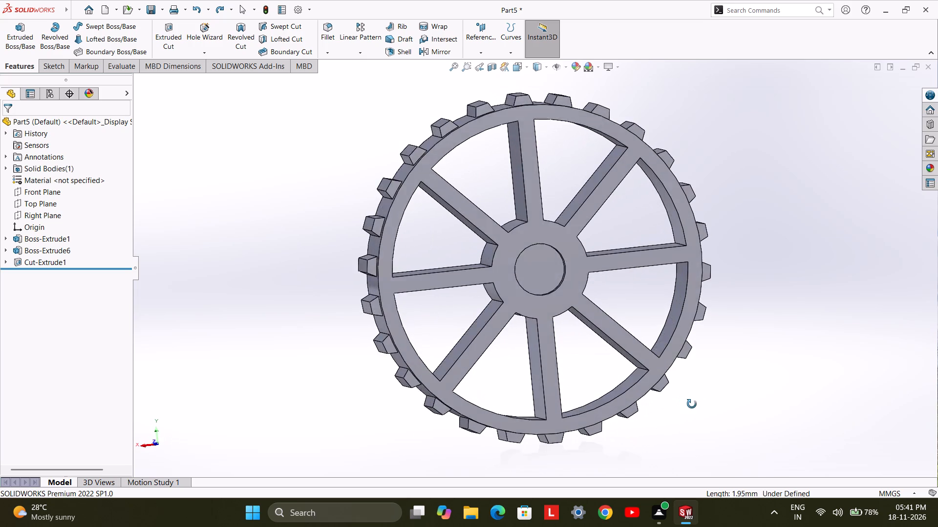
middle_drag(692, 404, 866, 387)
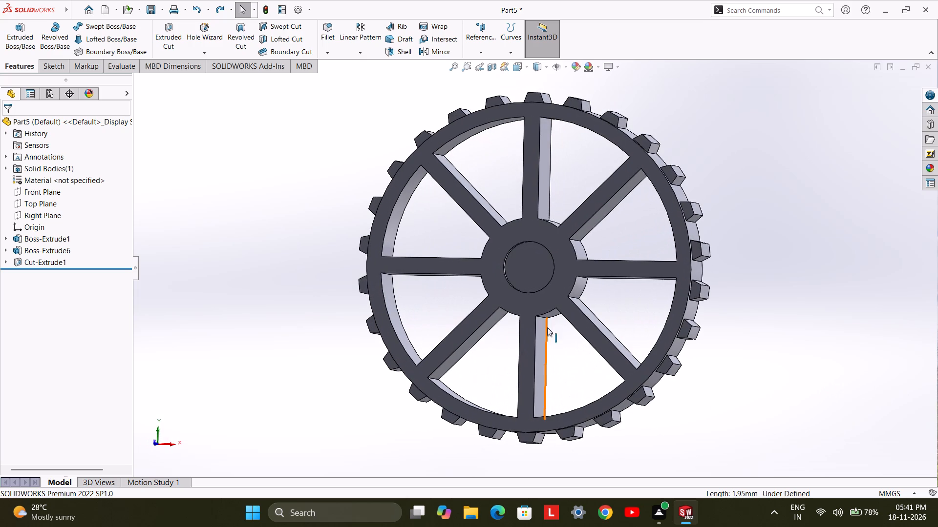
click(532, 234)
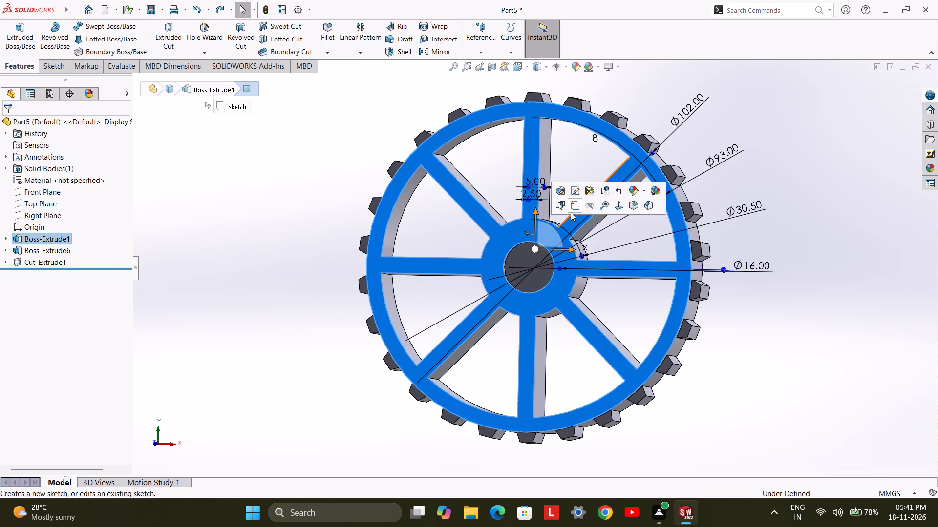
click(572, 207)
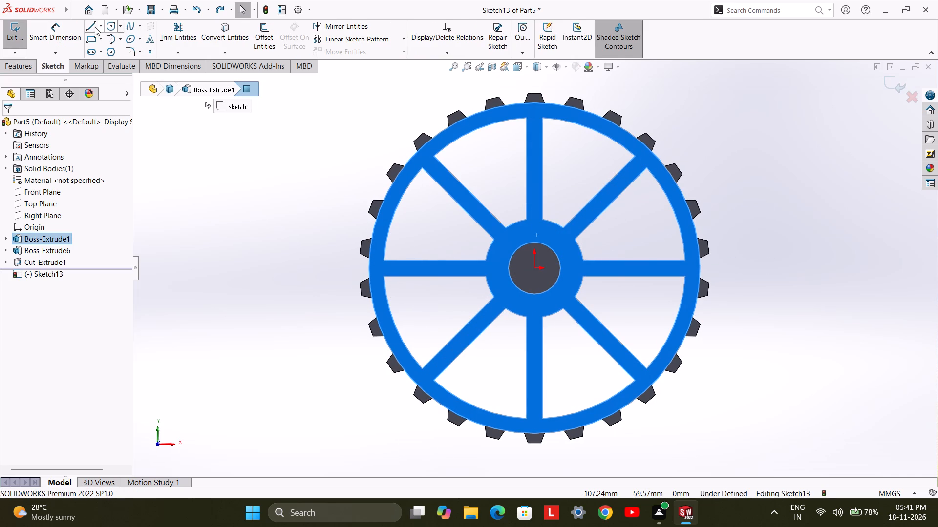
click(112, 28)
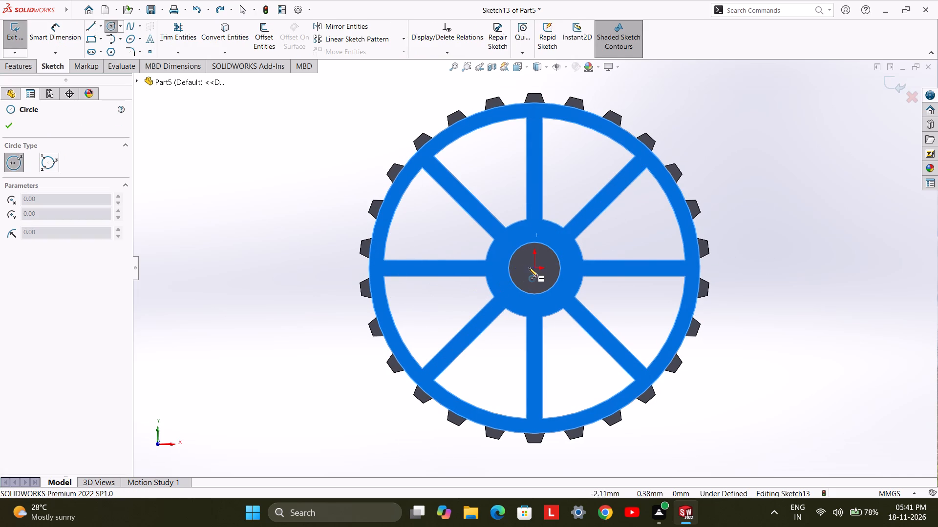
click(534, 269)
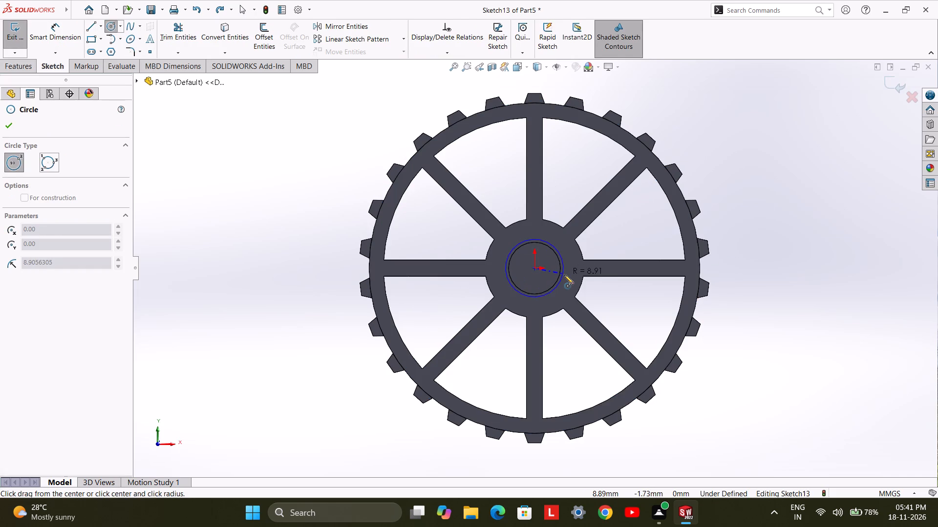
click(569, 278)
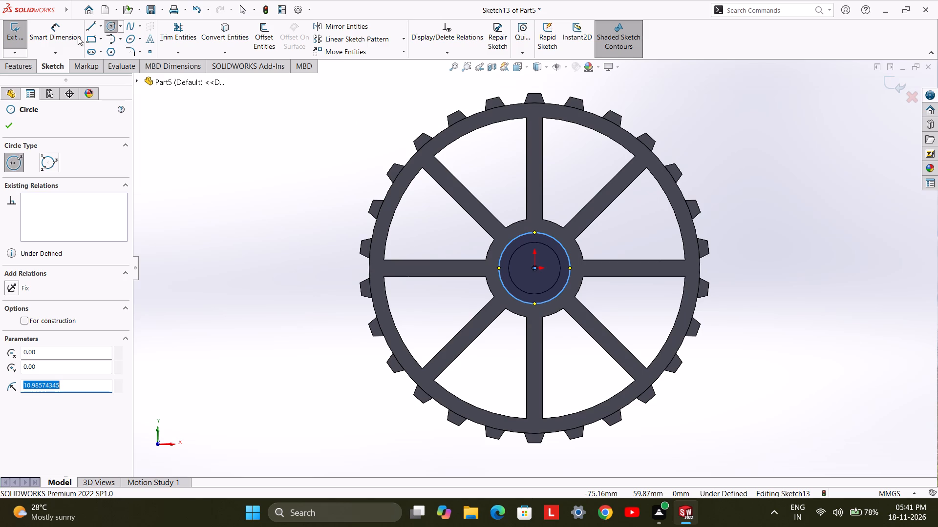
click(64, 40)
click(568, 266)
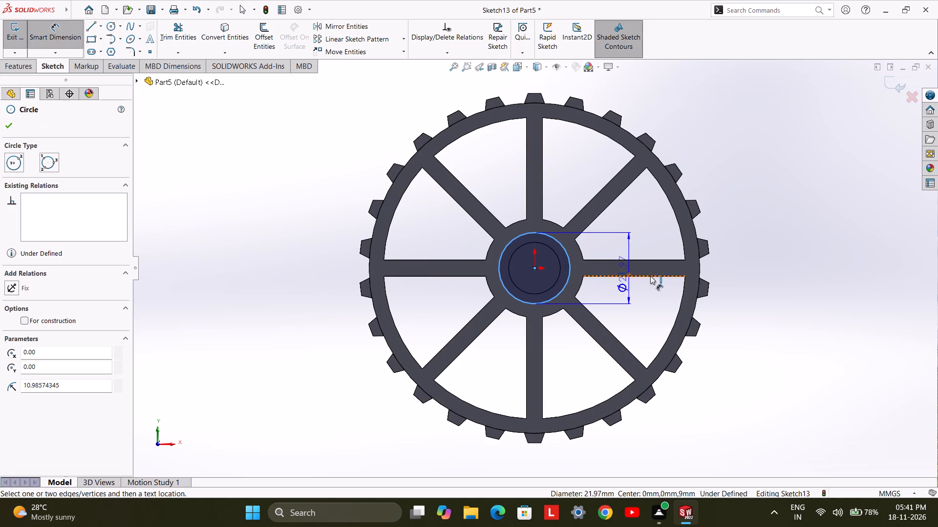
click(768, 267)
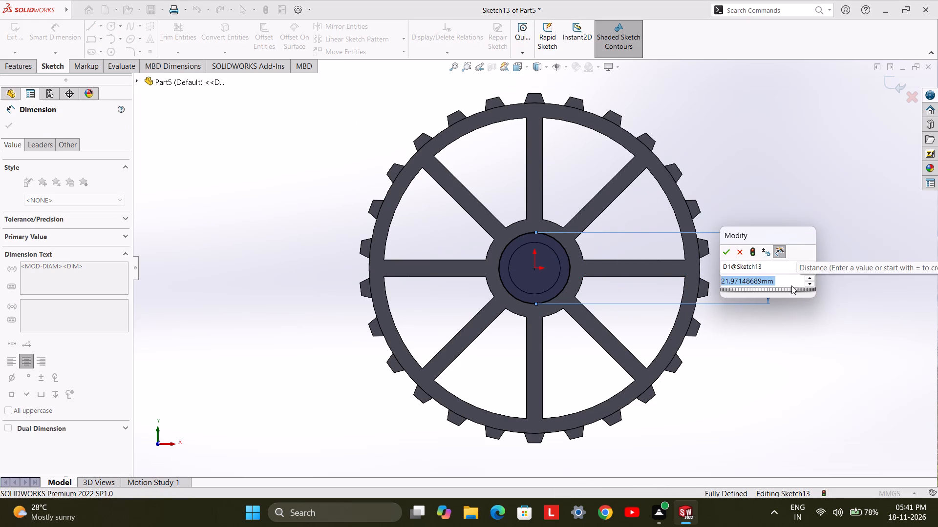
text(20)
key(Return)
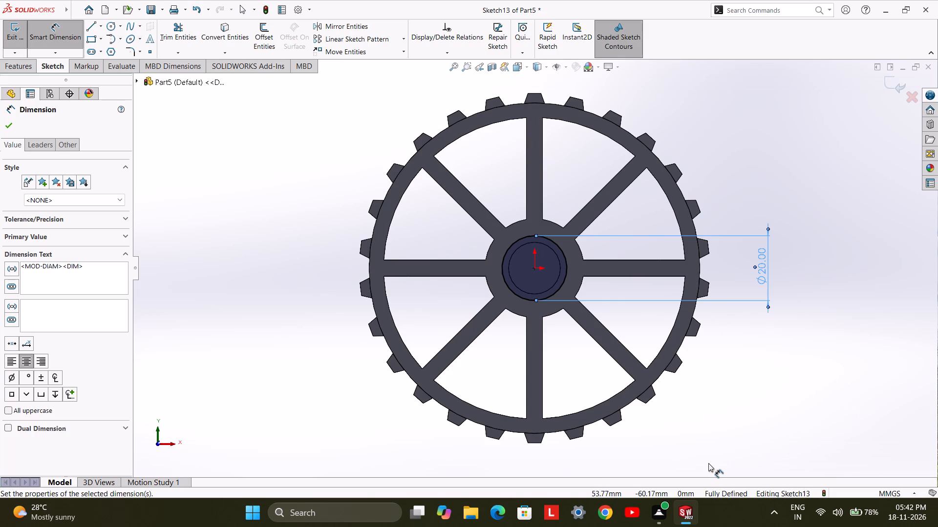
Draw a second circle centred on the origin, inside the first, and dimension its diameter to 16 mm.
scroll(521, 265, down, 4)
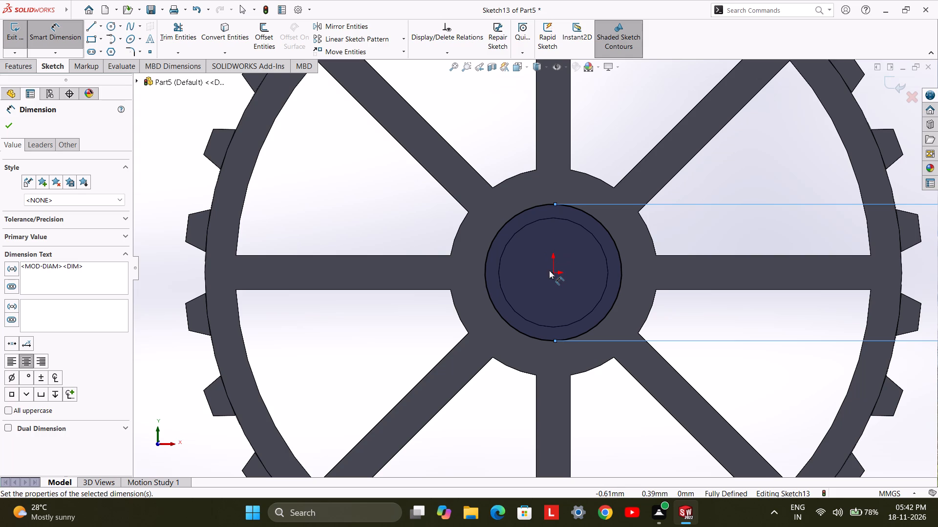
click(110, 26)
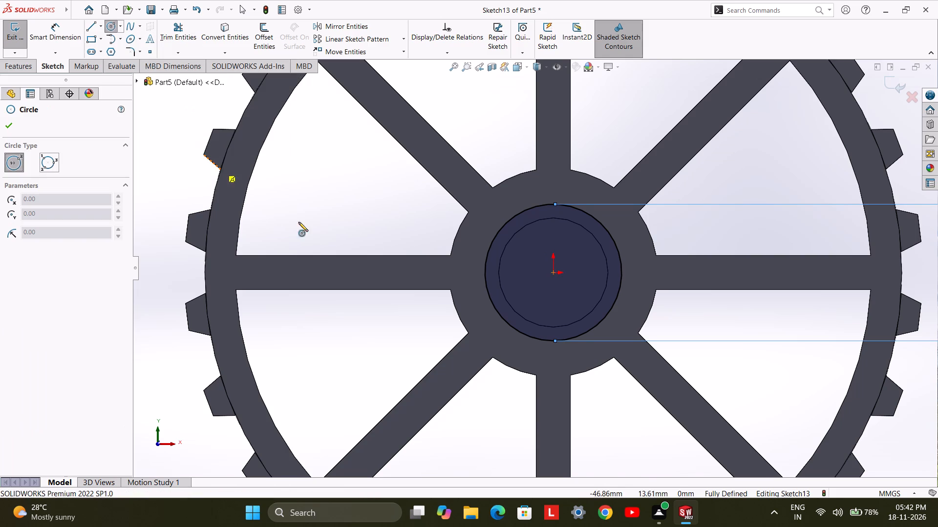
click(554, 273)
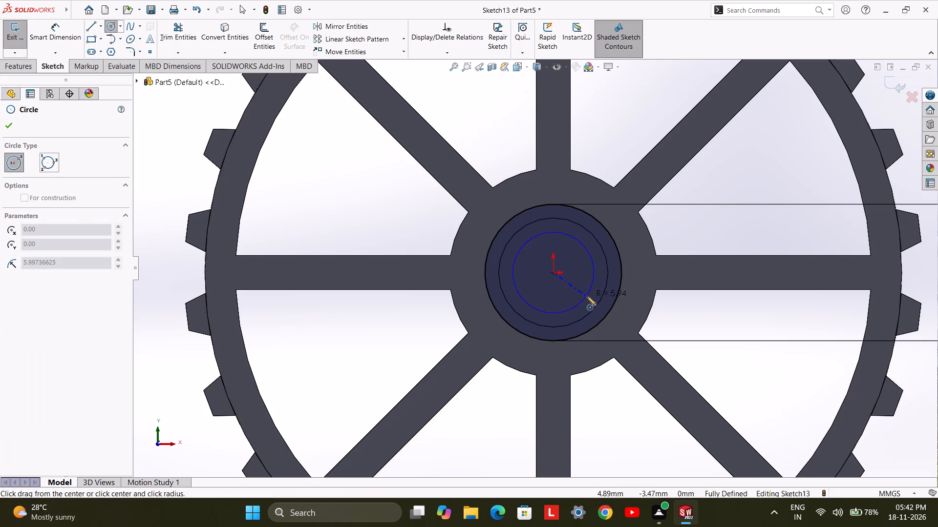
click(587, 296)
click(58, 41)
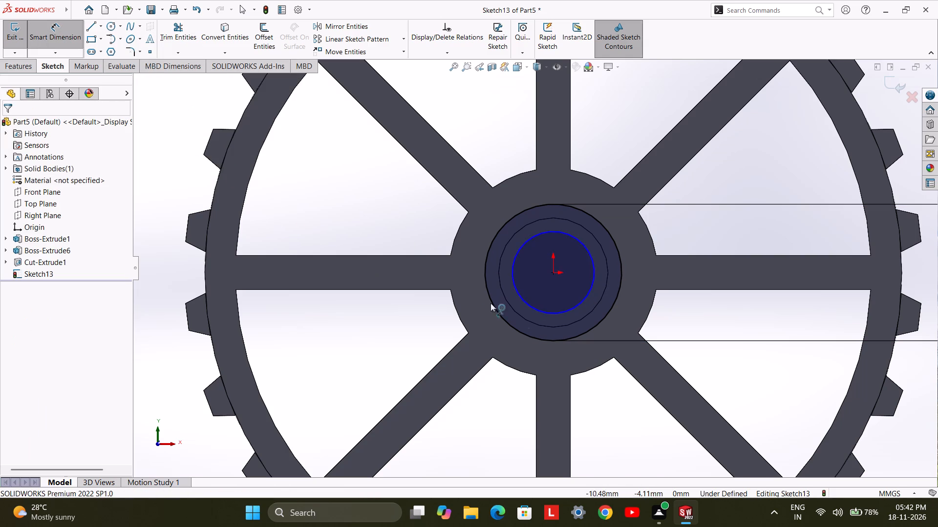
click(582, 301)
click(619, 404)
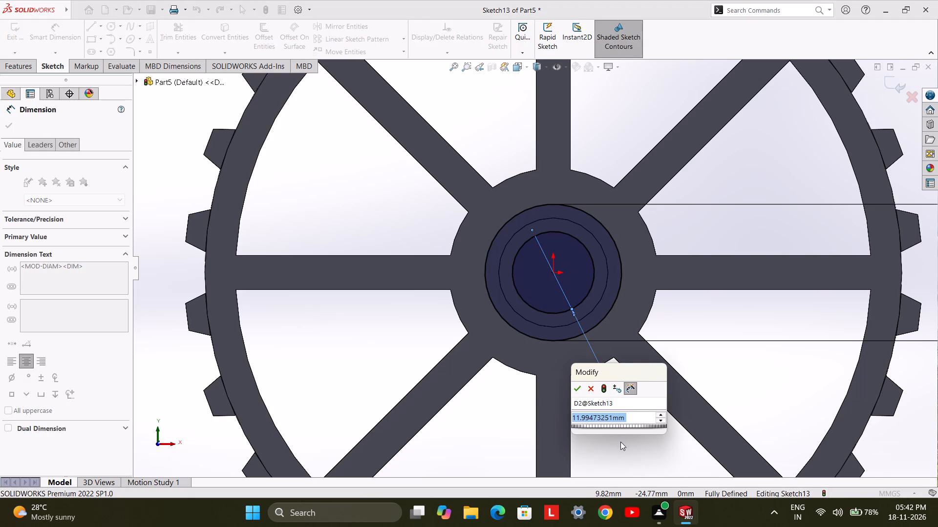
text(16)
key(Return)
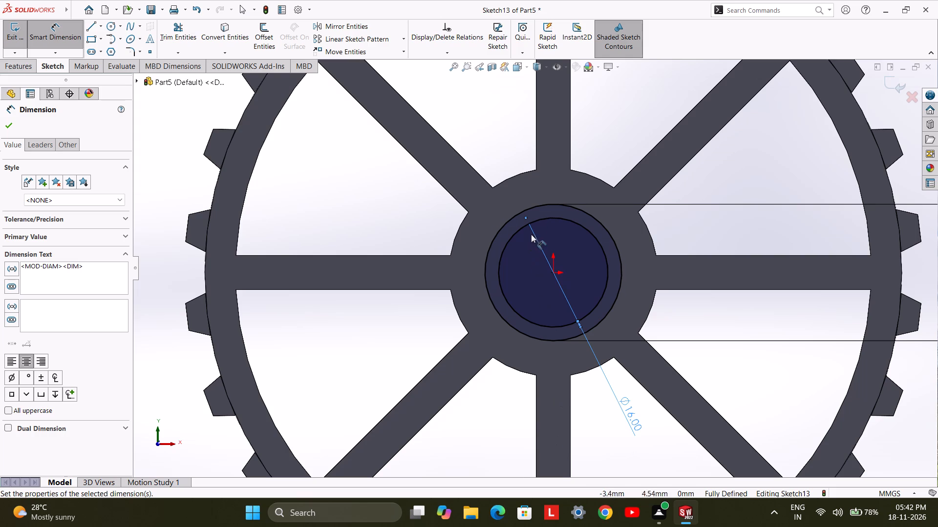
Draw a vertical centerline from the top of the 16 mm circle to the top of the 20 mm circle.
scroll(554, 216, down, 4)
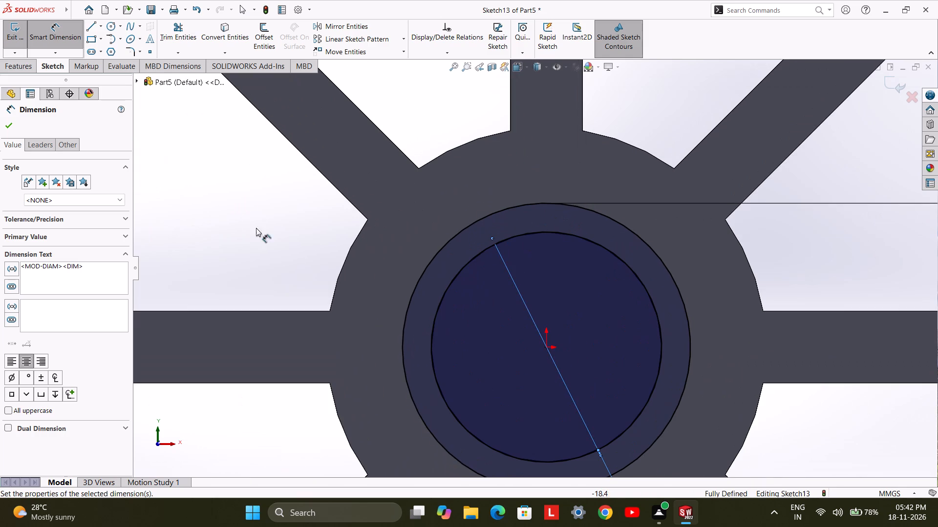
click(101, 30)
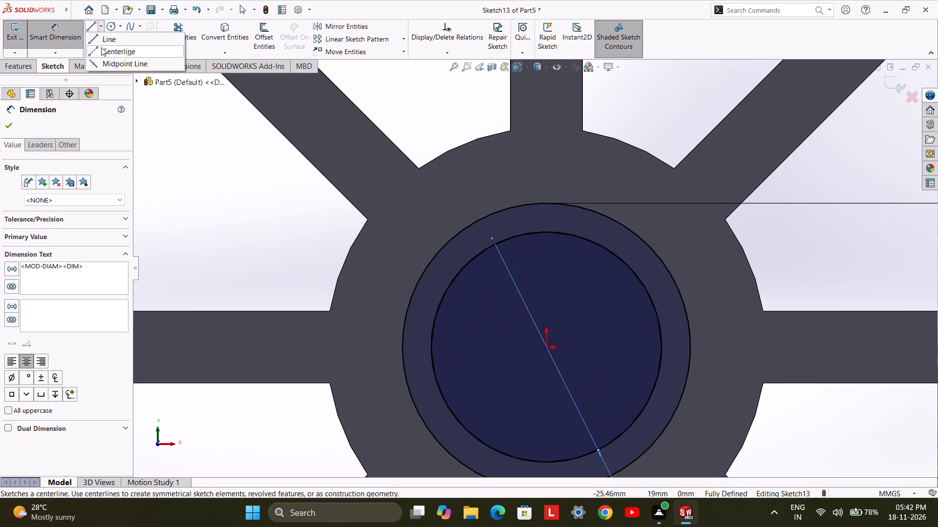
click(101, 48)
click(546, 231)
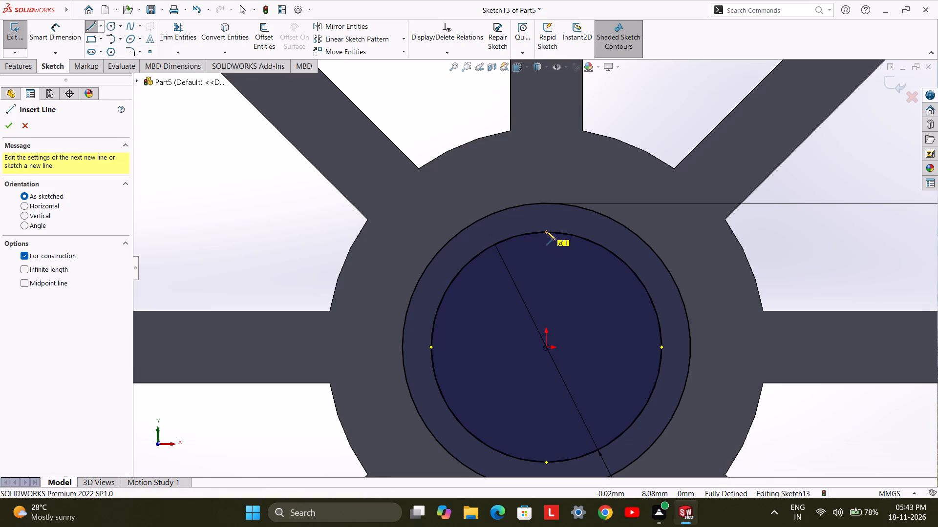
click(546, 203)
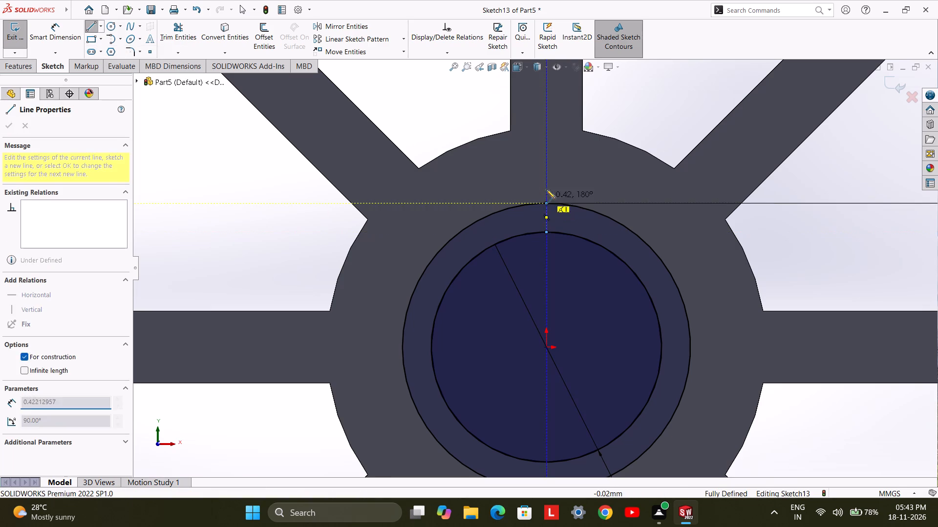
double_click(547, 166)
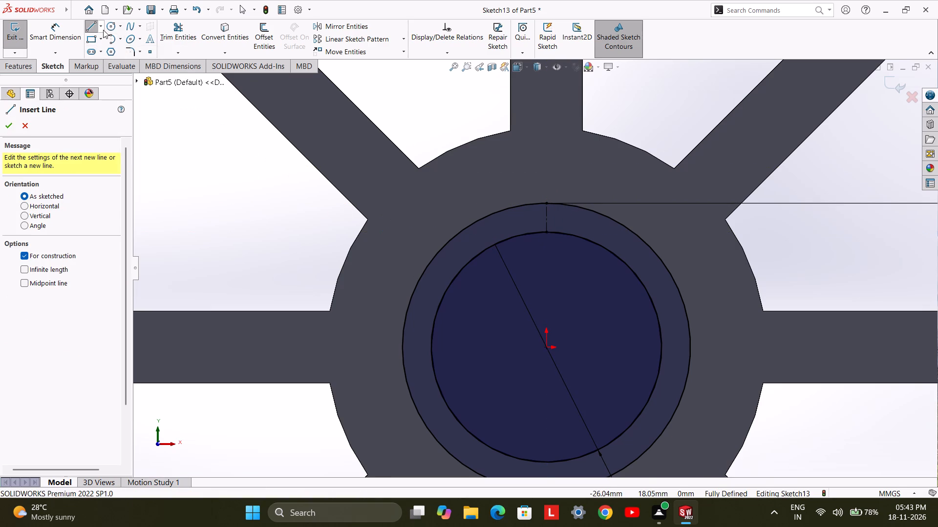
Draw connected lines from the top of the 20 mm circle, about 1.1 mm sideways, and about 2 mm down to the 16 mm circle.
click(103, 29)
click(103, 35)
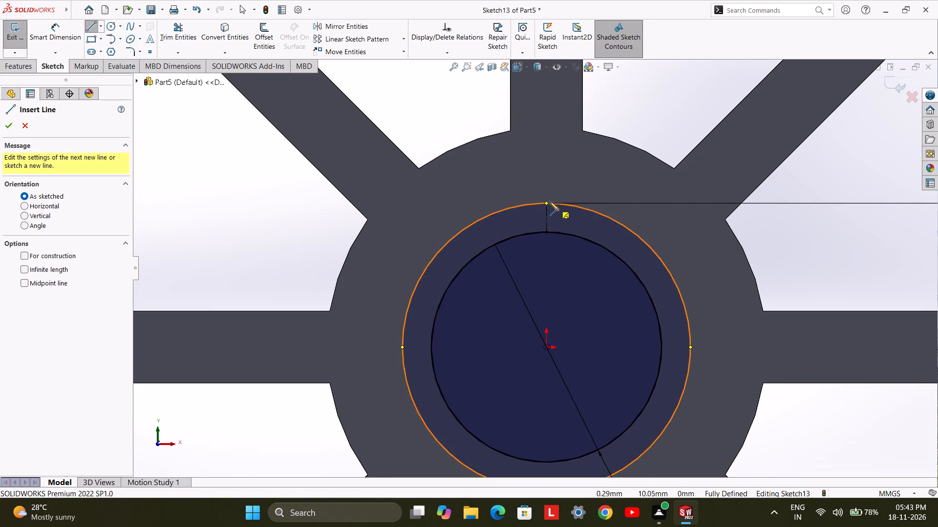
click(547, 201)
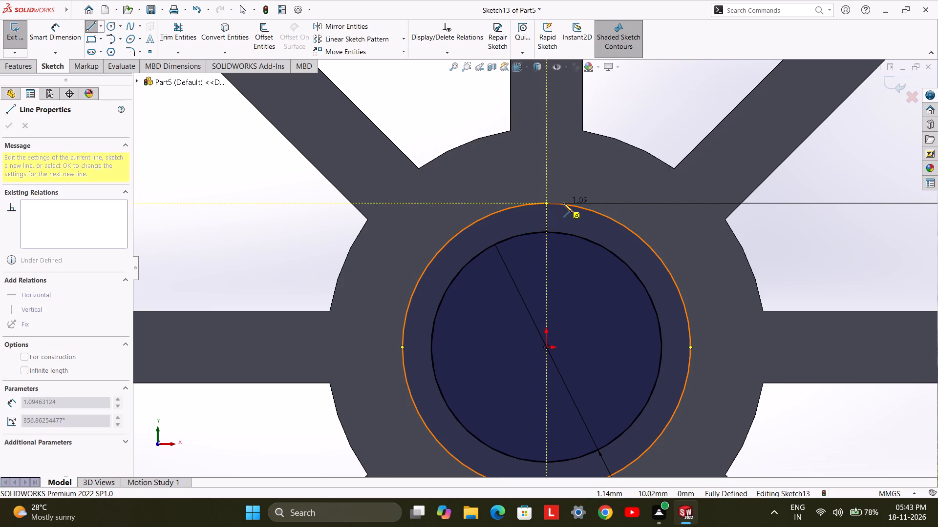
click(563, 202)
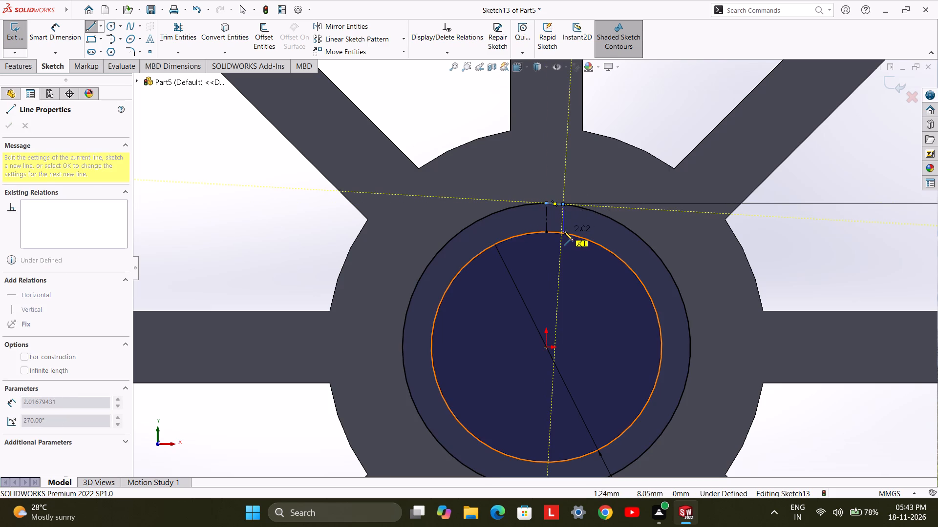
click(562, 233)
double_click(604, 223)
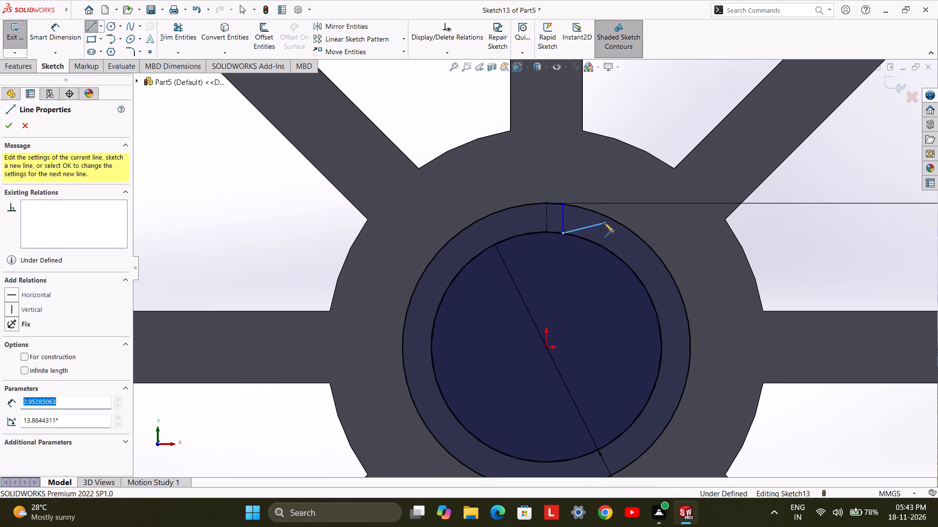
Dimension the short vertical keyway line 1.5 mm from the centerline.
click(72, 33)
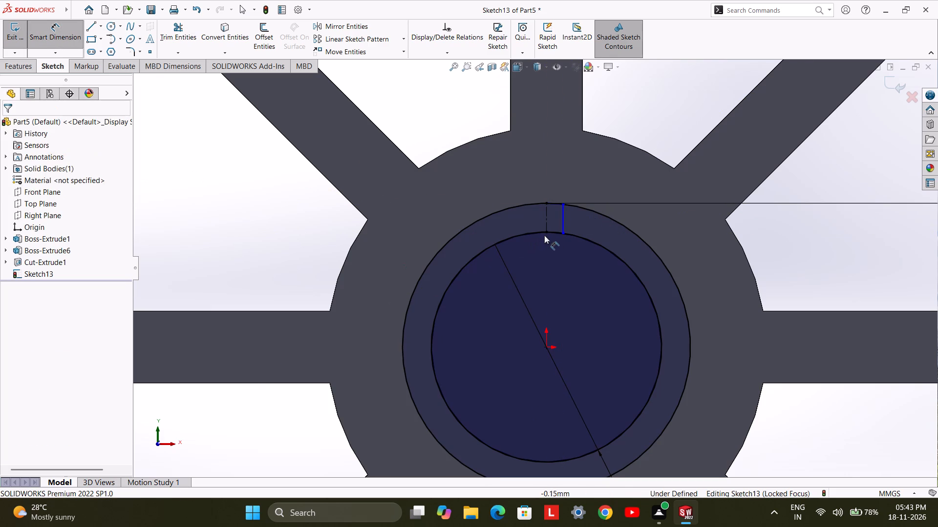
click(548, 221)
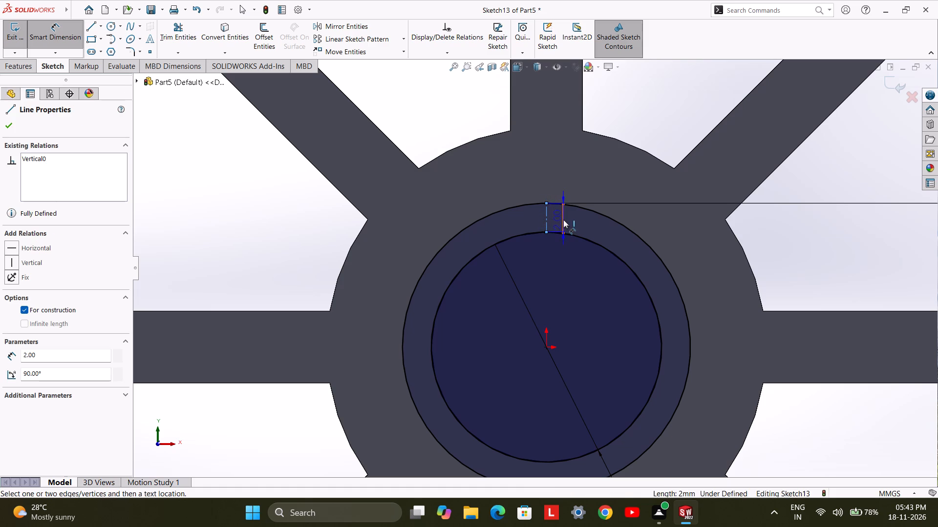
click(563, 219)
click(553, 190)
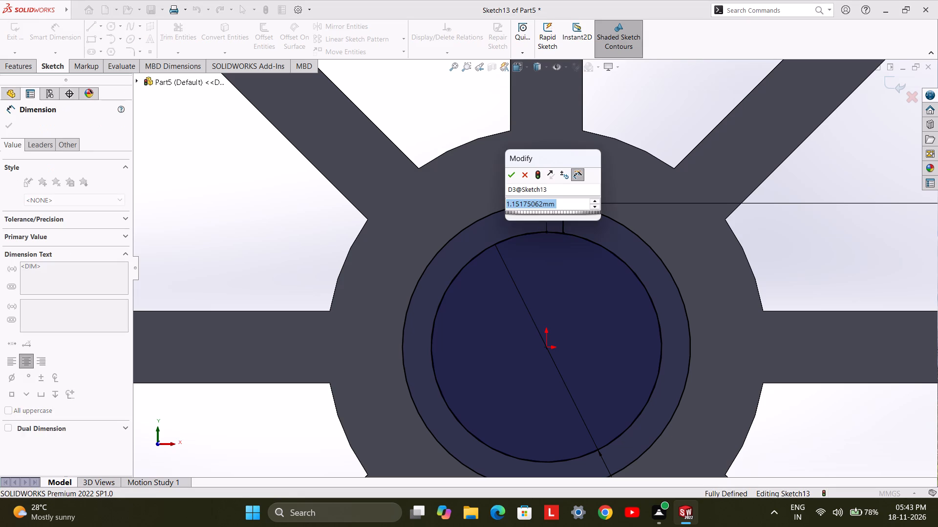
text(1.5)
key(Return)
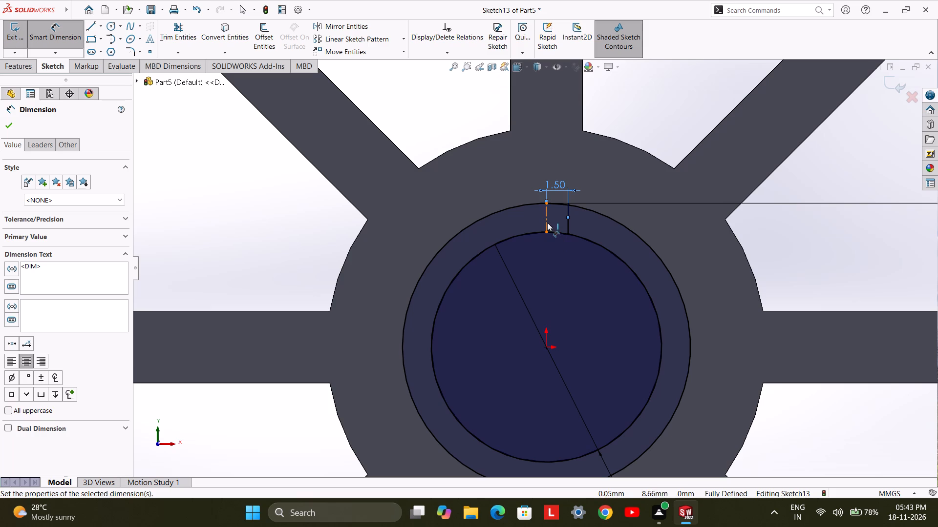
Mirror the vertical keyway line about the centerline to form the keyway's other side.
click(364, 27)
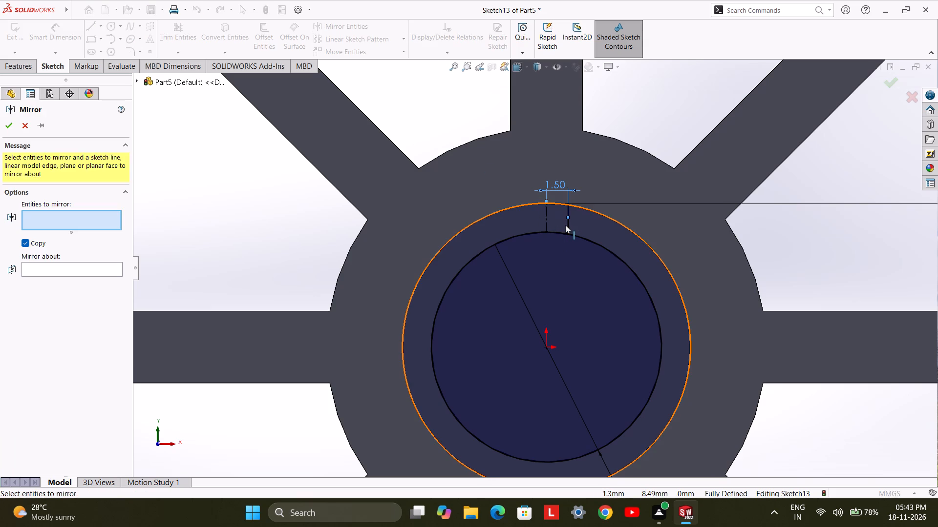
click(565, 225)
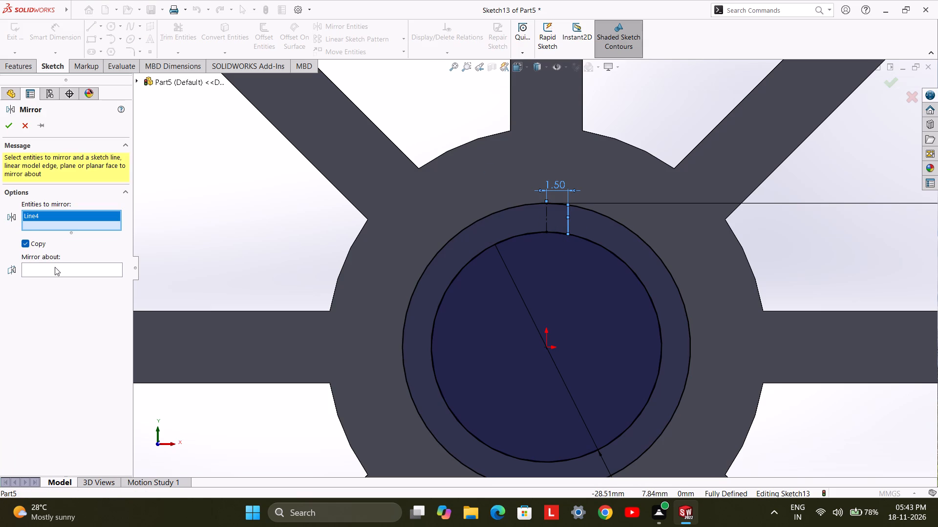
click(55, 269)
click(545, 221)
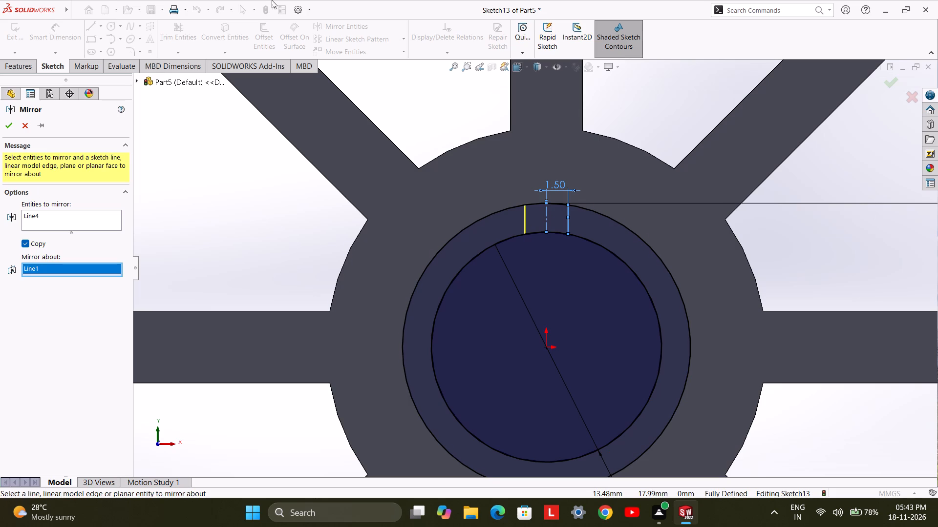
click(6, 123)
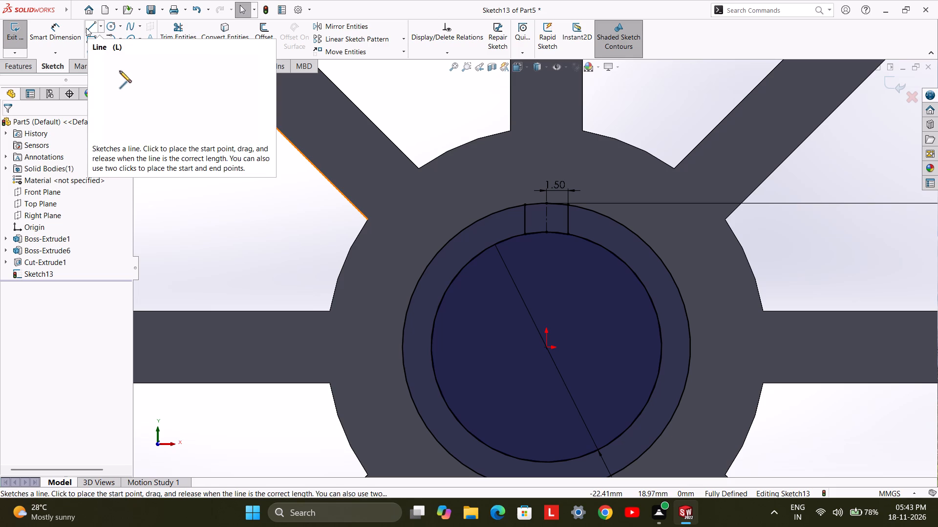
Trim the centerline, the 16 mm circle inside the keyway and the 20 mm circle outside it, and finish the sketch.
click(170, 33)
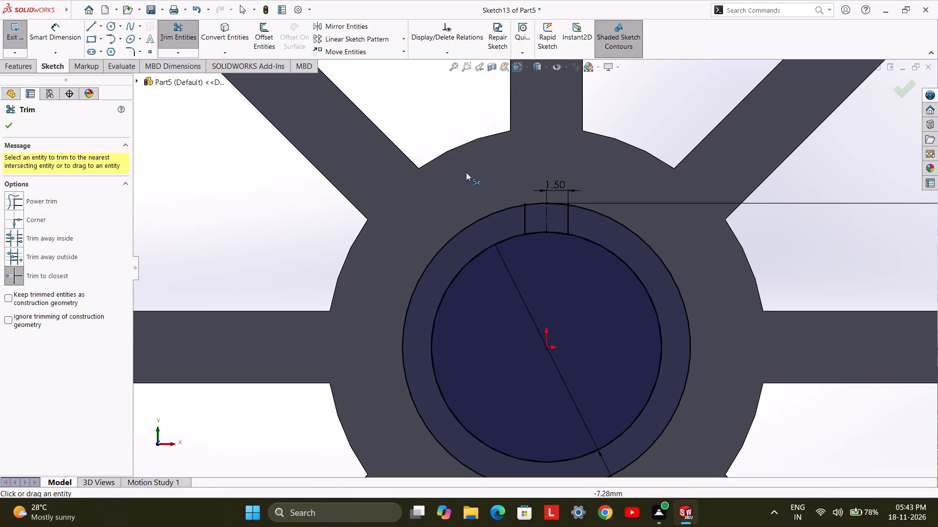
click(547, 218)
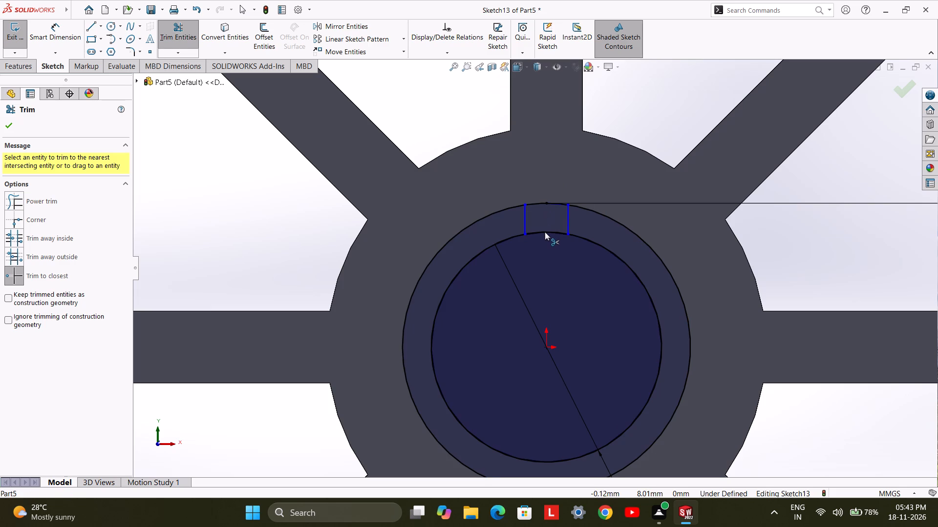
click(545, 232)
click(510, 206)
click(555, 203)
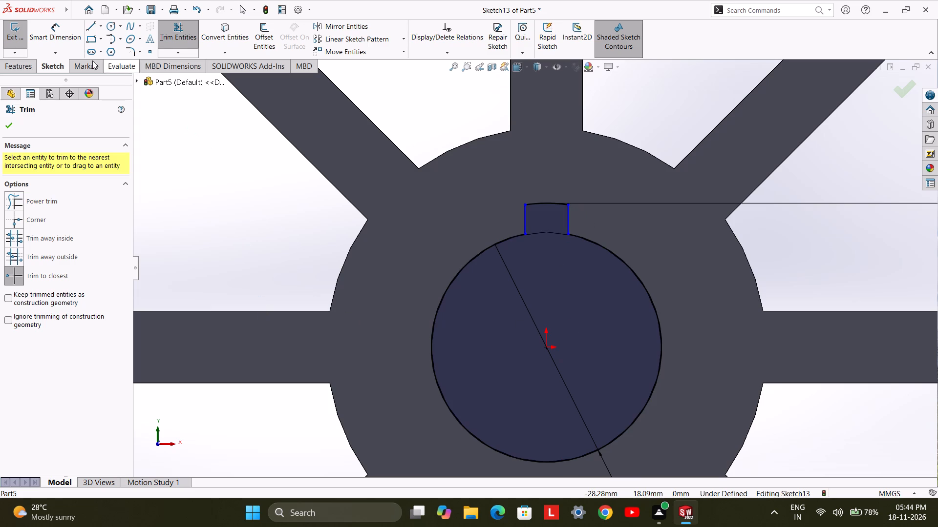
click(18, 39)
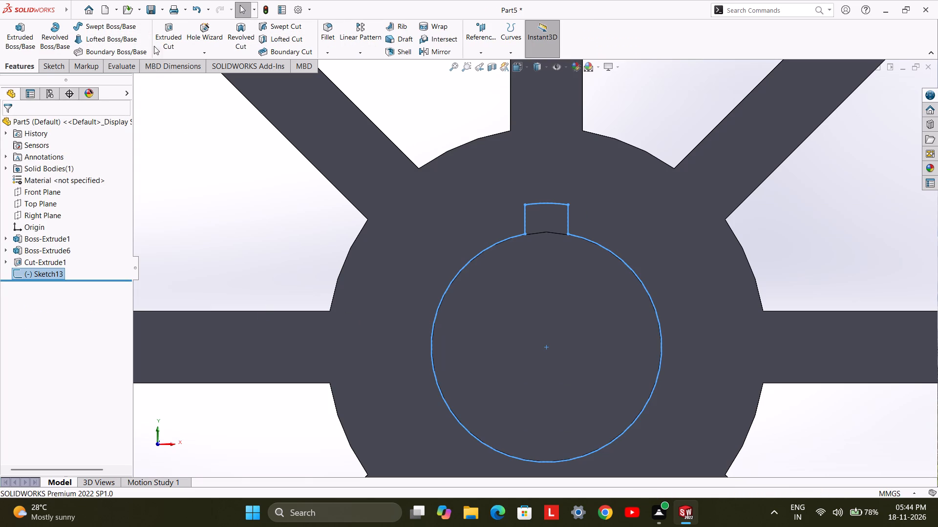
Extrude-cut the bore and keyway sketch Through All the hub.
click(168, 46)
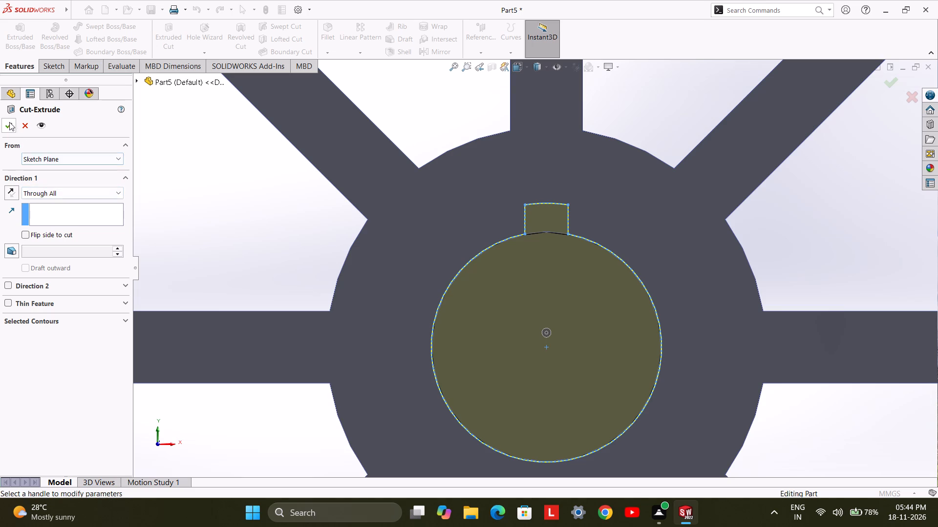
click(9, 122)
click(196, 190)
Start a sketch on the spoked wheel's front face and draw a circle about 94.6 mm in diameter centred on the origin.
scroll(541, 223, up, 3)
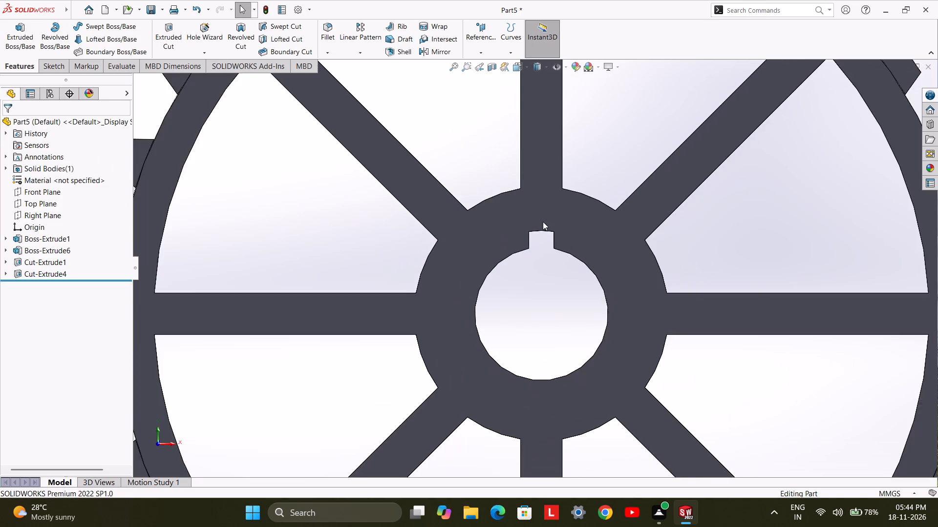
scroll(589, 242, up, 3)
scroll(734, 226, up, 2)
middle_drag(773, 216, 794, 269)
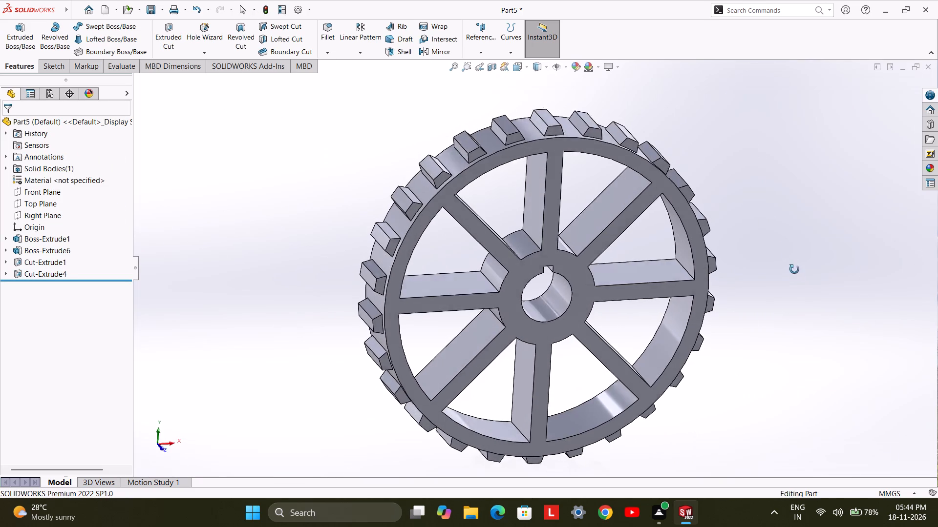
middle_drag(794, 269, 798, 276)
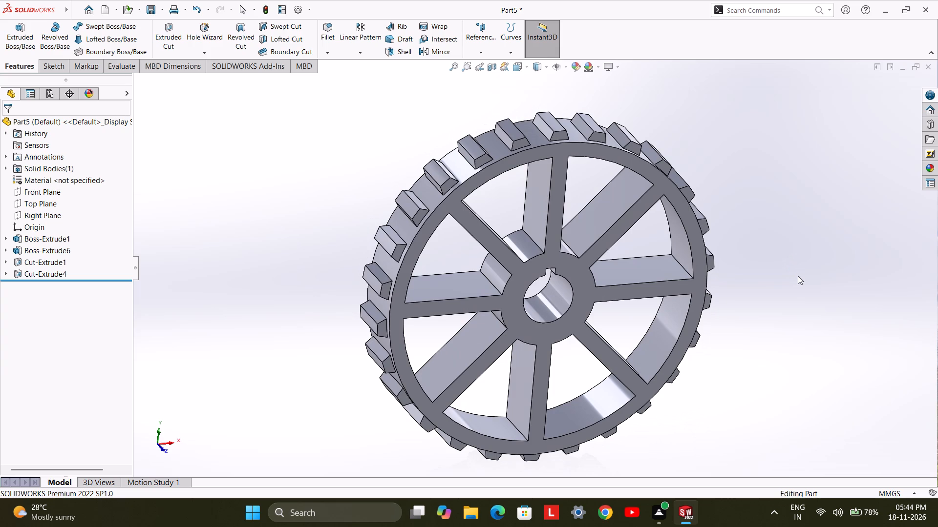
click(549, 335)
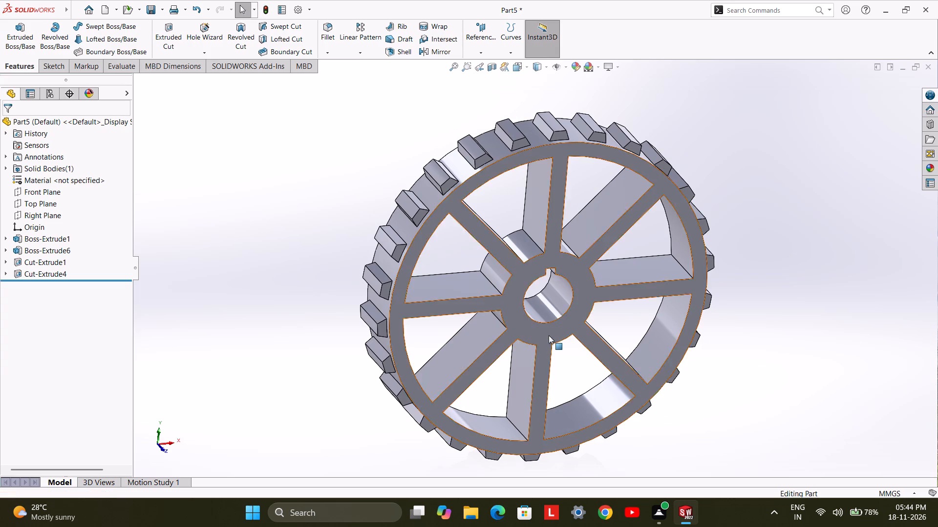
click(594, 307)
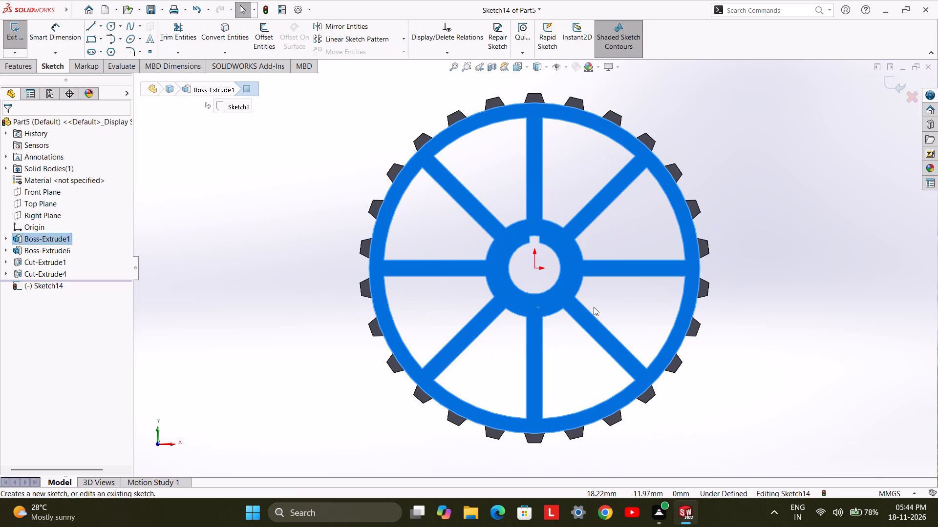
click(108, 28)
click(534, 267)
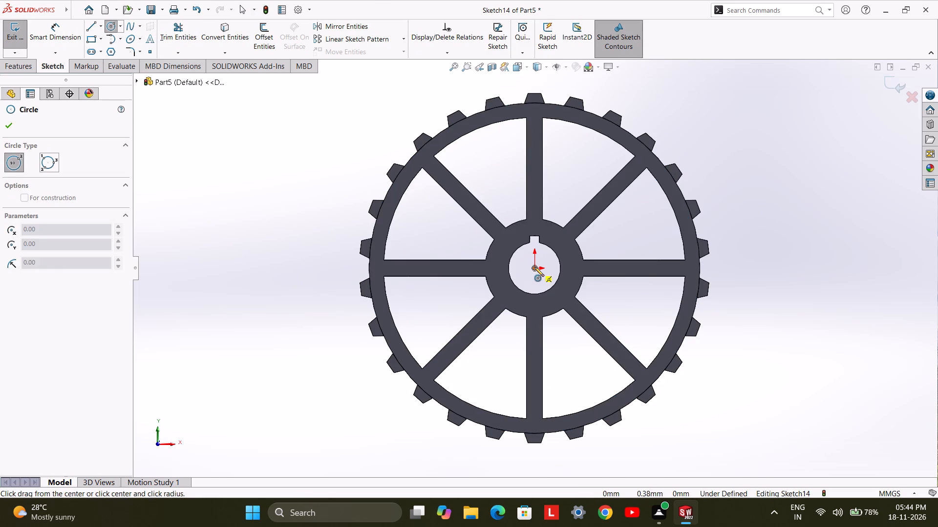
click(688, 271)
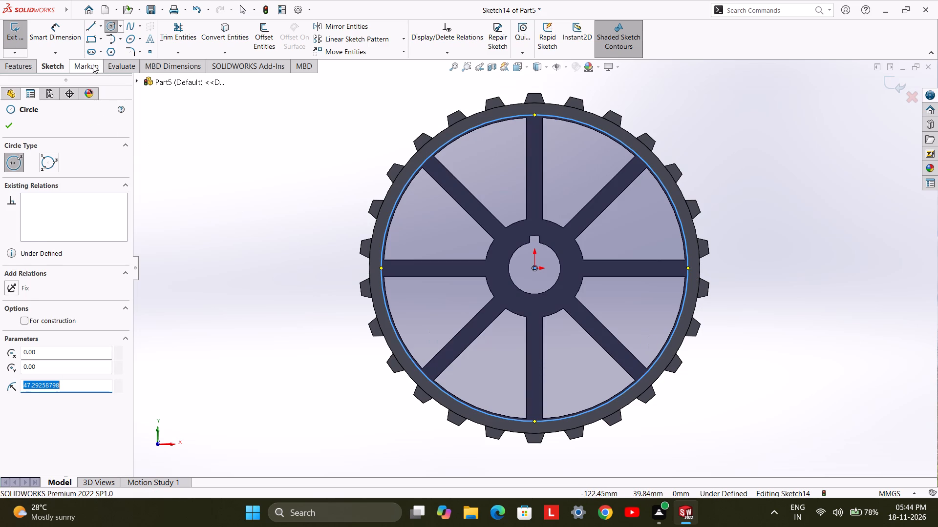
Dimension the large circle's diameter to 95.5 mm and finish the sketch.
click(64, 41)
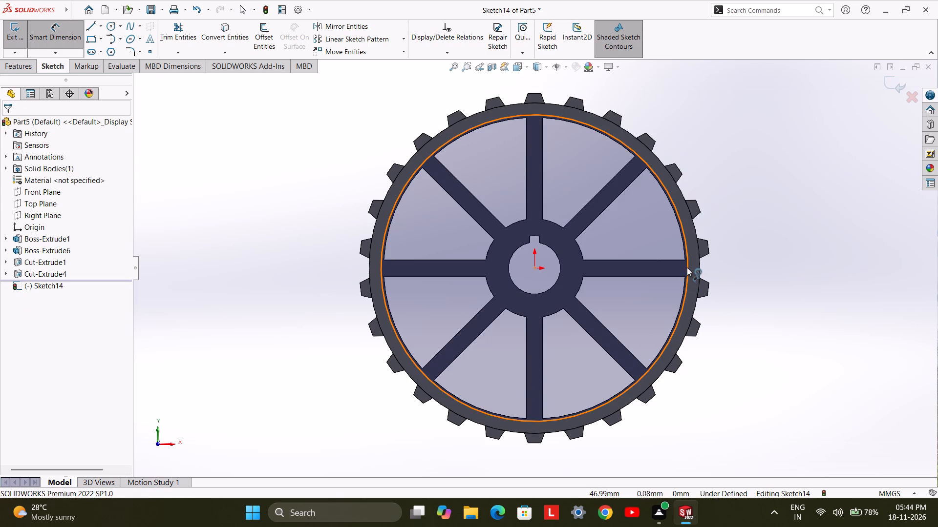
click(687, 266)
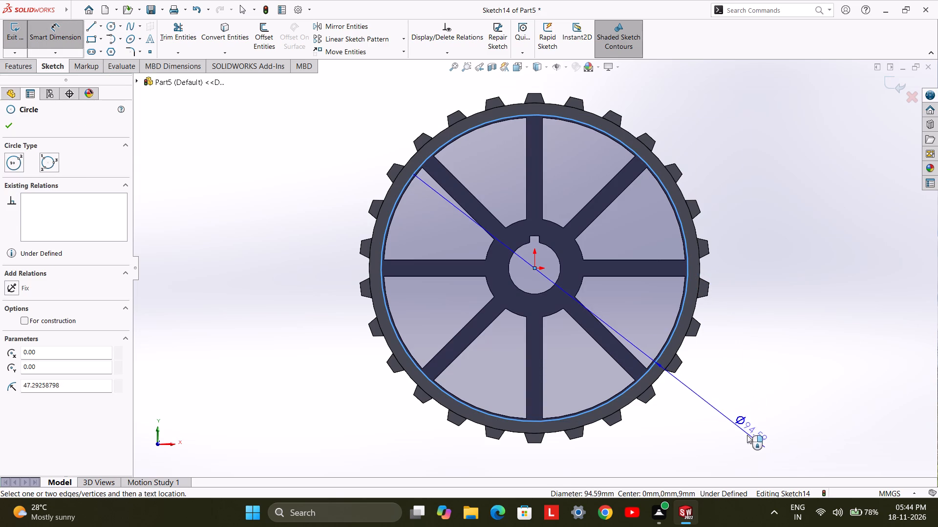
click(747, 435)
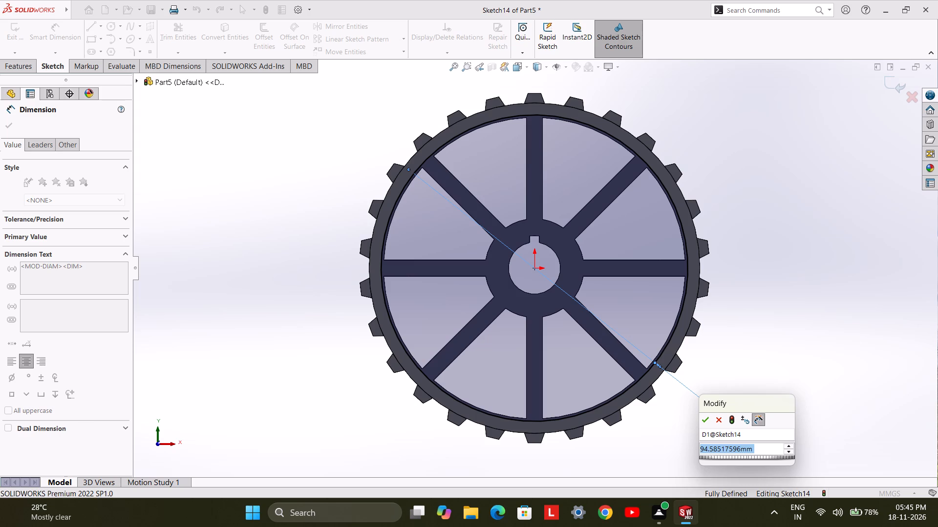
text(95.5)
key(Return)
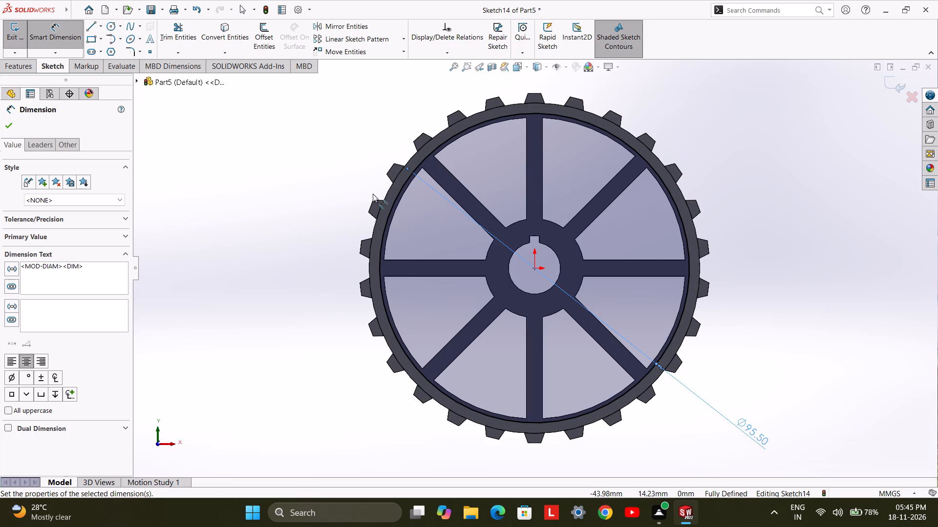
click(15, 37)
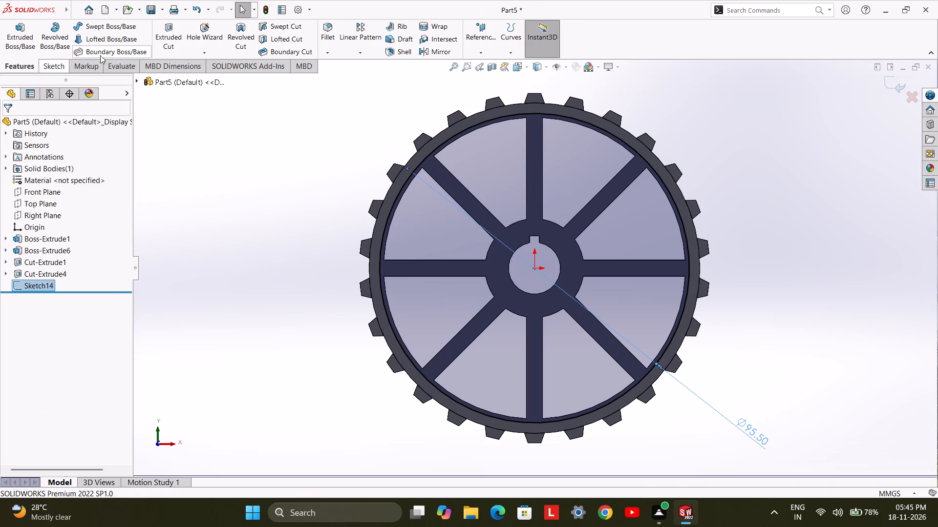
Extrude-cut the area inside the 95.5 mm circle as a Blind cut 1 mm deep.
click(167, 41)
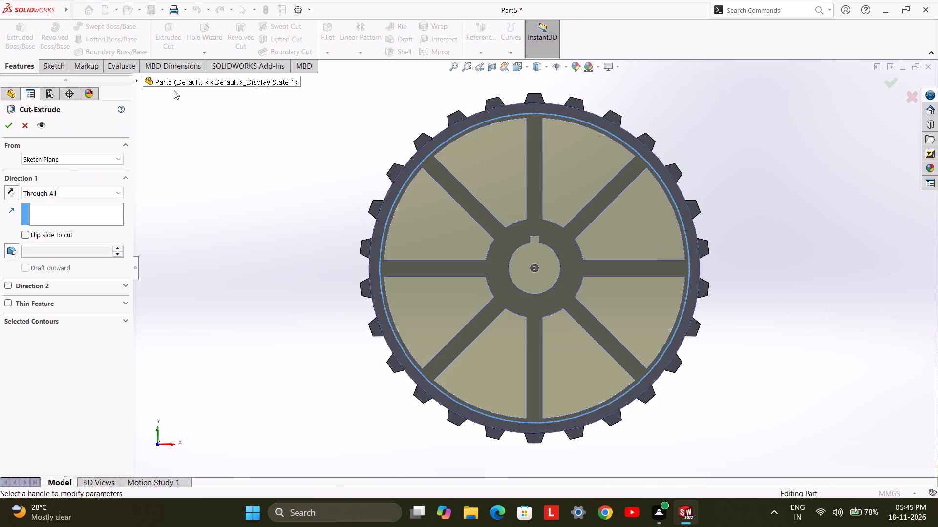
middle_drag(231, 225, 248, 252)
click(107, 196)
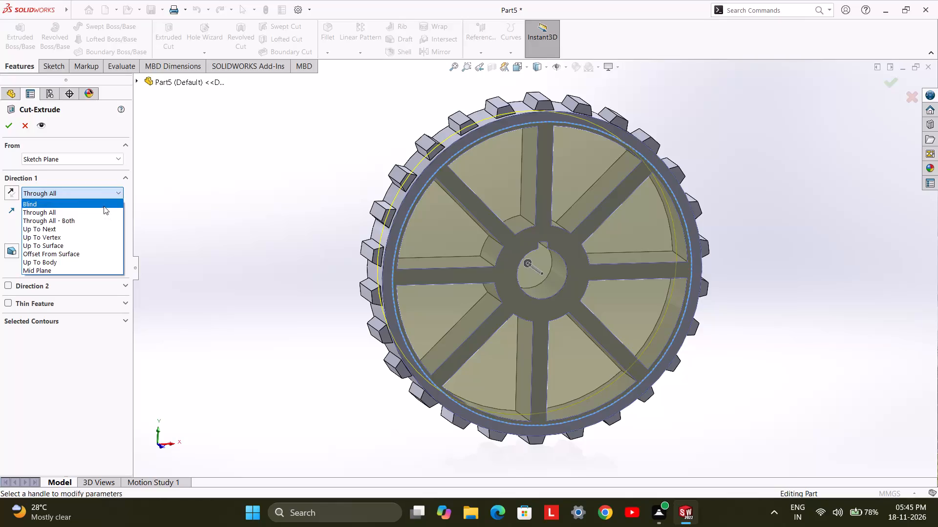
click(104, 205)
double_click(82, 239)
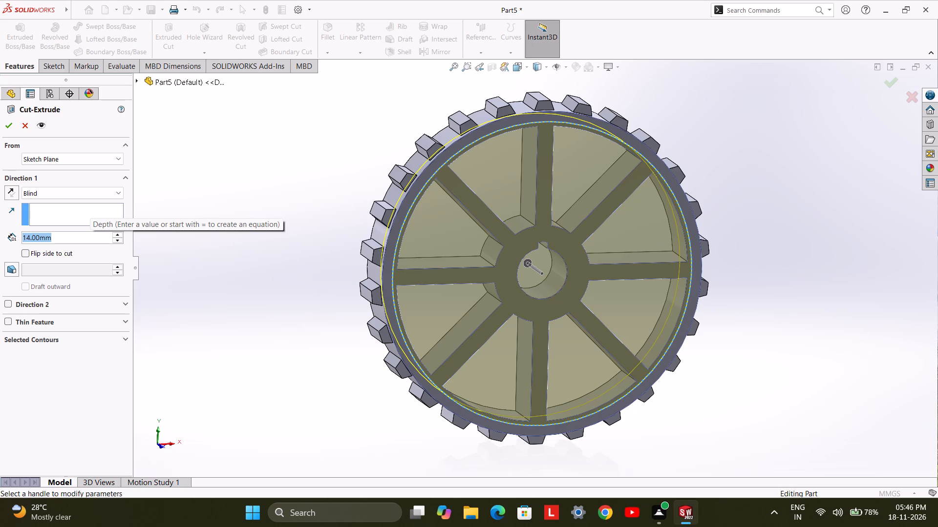
key(1)
key(Return)
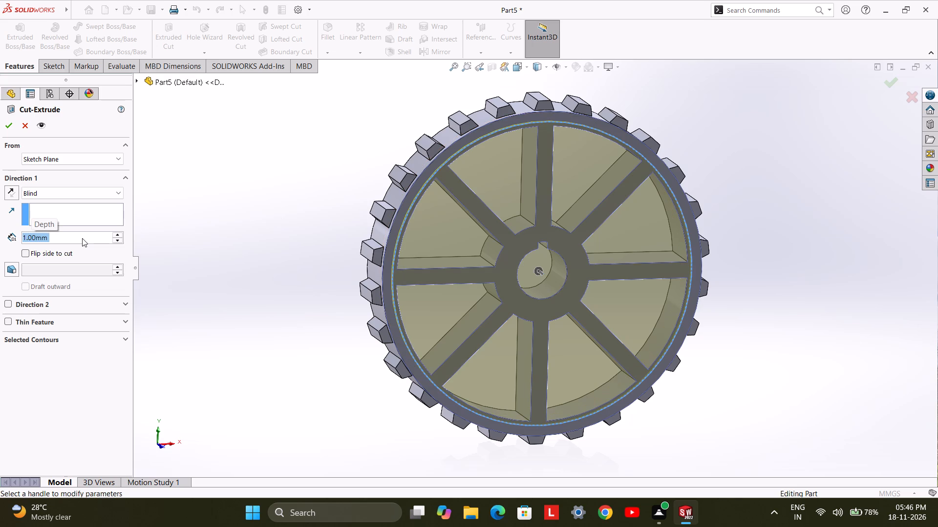
click(11, 122)
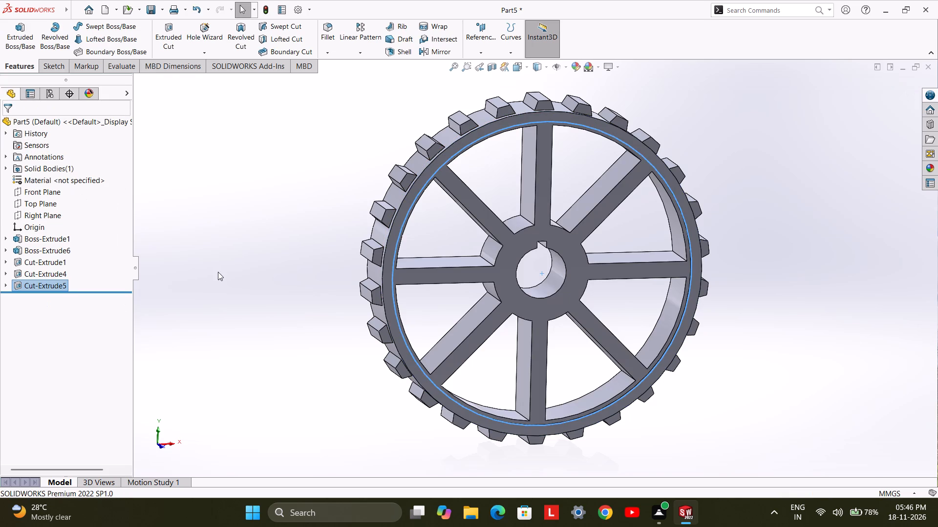
Start a sketch on the spoked wheel's back face and draw a circle about 96.4 mm in diameter centred on the origin.
click(219, 272)
middle_drag(278, 352, 209, 341)
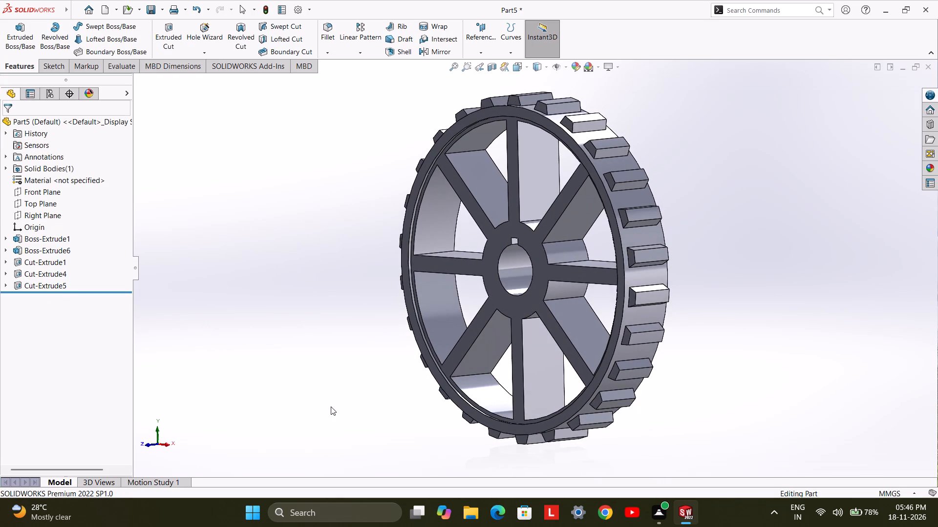
middle_drag(331, 406, 375, 417)
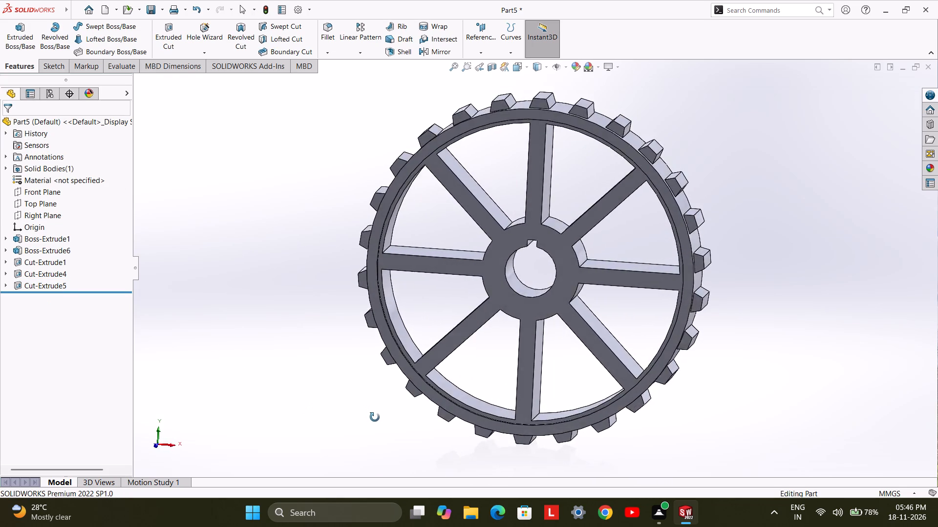
middle_drag(375, 417, 207, 414)
click(512, 287)
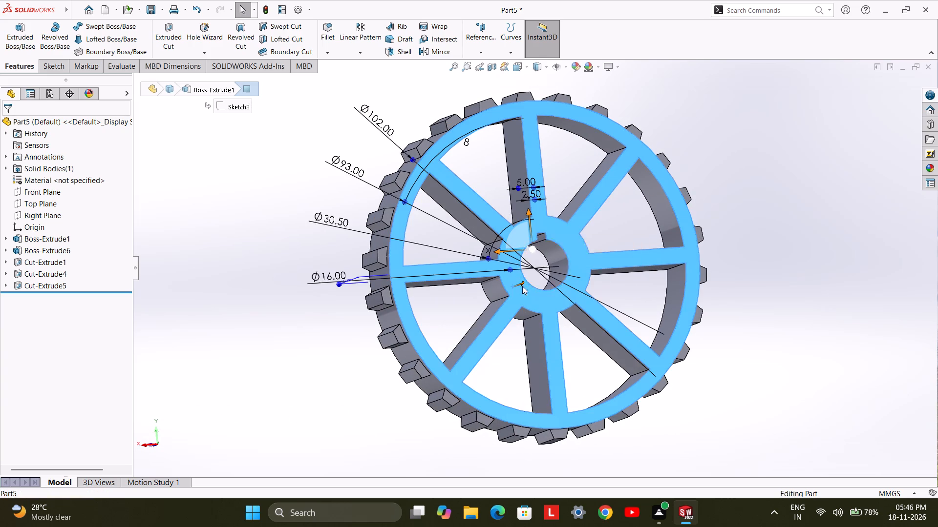
click(556, 261)
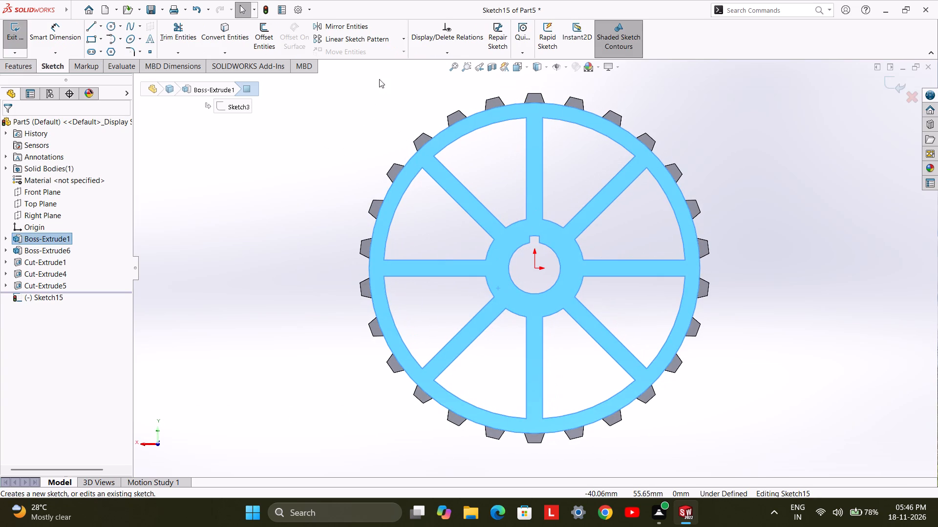
click(109, 29)
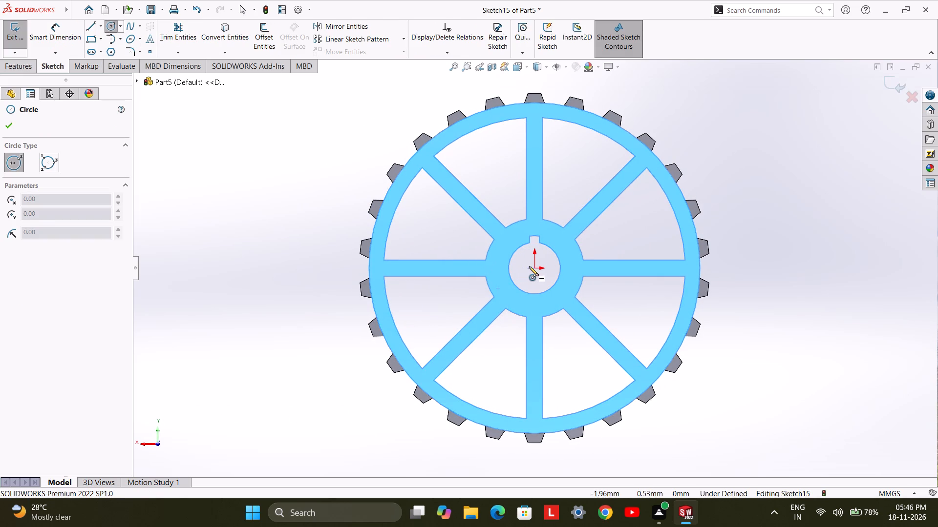
click(533, 267)
click(688, 296)
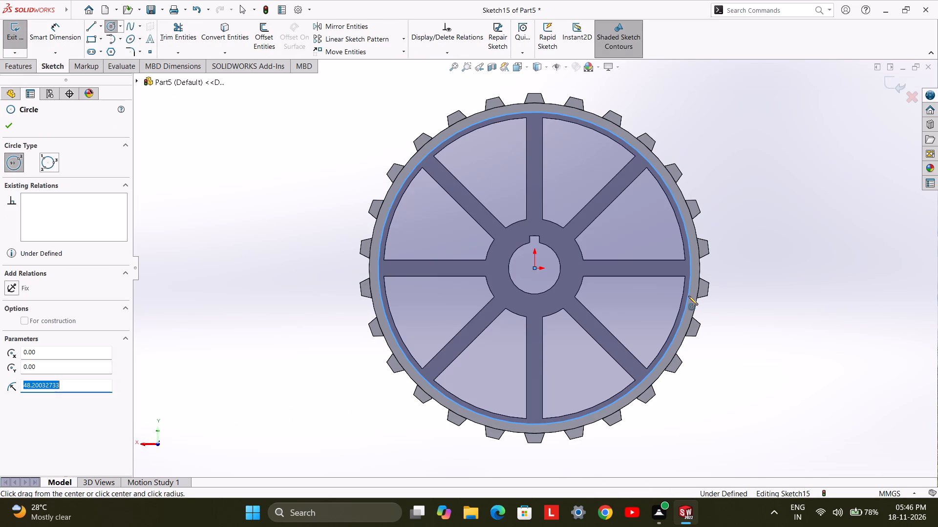
Dimension the back-face circle's diameter to 95.5 mm and finish the sketch.
click(55, 33)
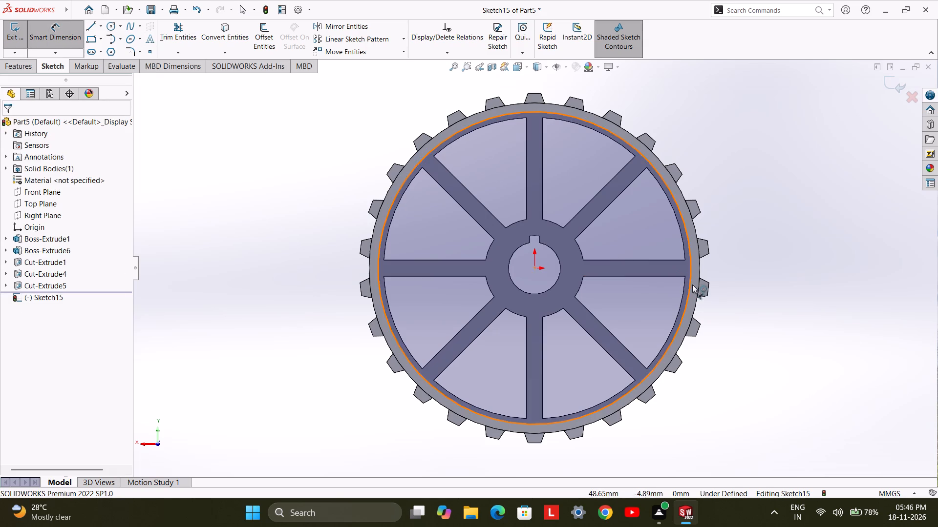
click(690, 289)
click(733, 300)
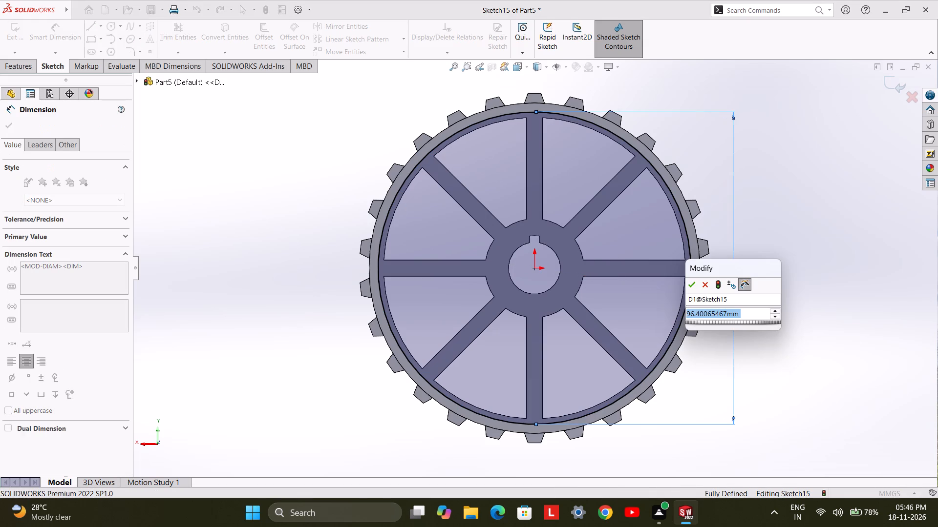
text(95.5)
key(Return)
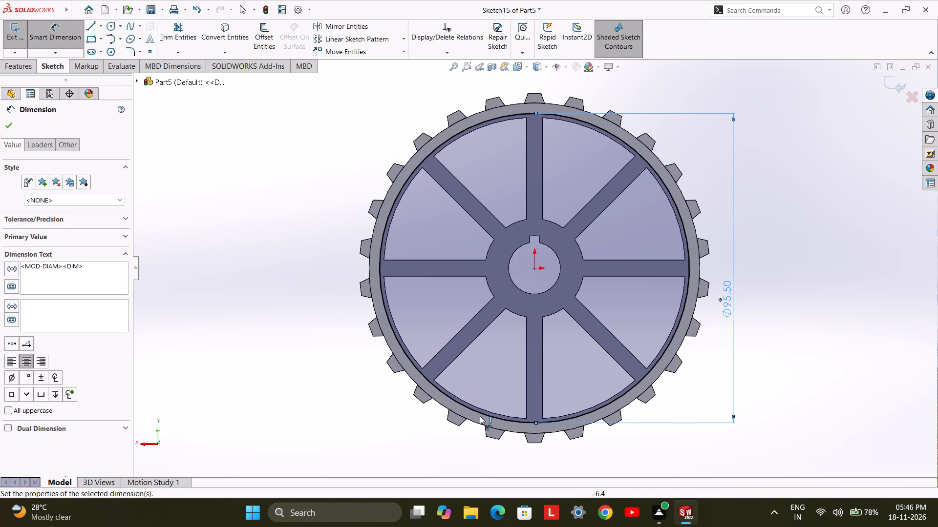
click(11, 28)
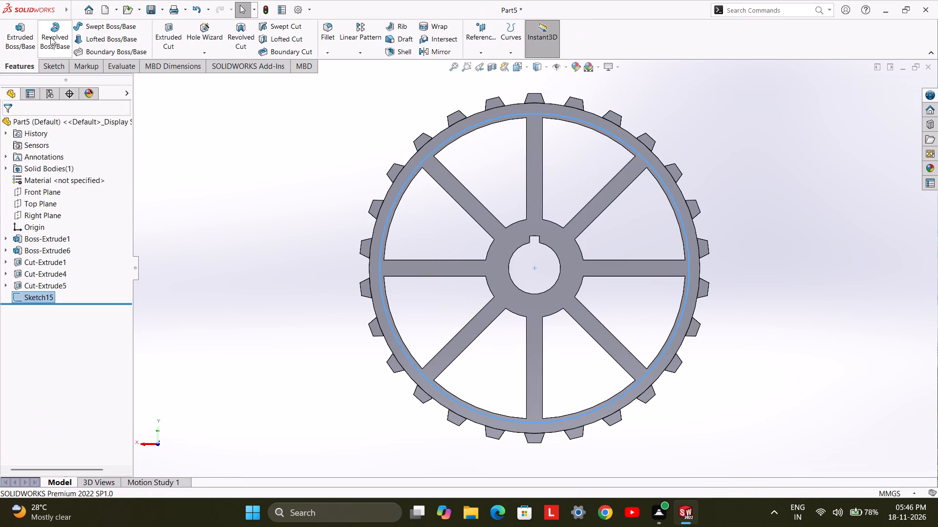
Extrude-cut the area inside the back-face circle as a Blind cut 1 mm deep.
click(165, 35)
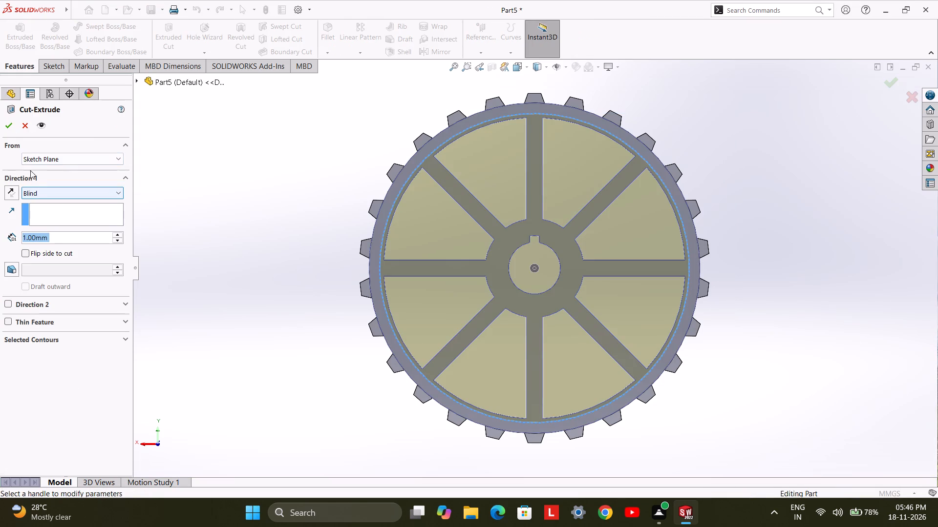
click(6, 126)
click(175, 252)
middle_drag(211, 272, 235, 304)
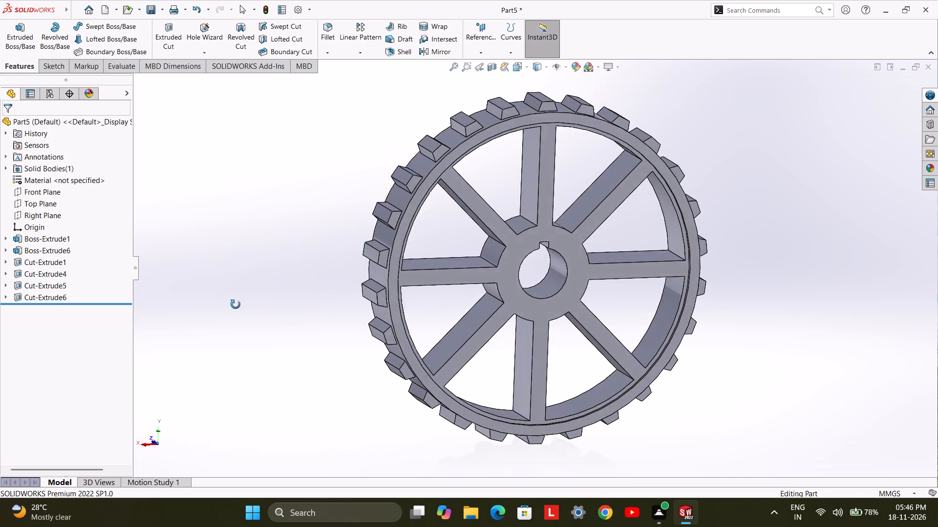
middle_drag(235, 304, 275, 341)
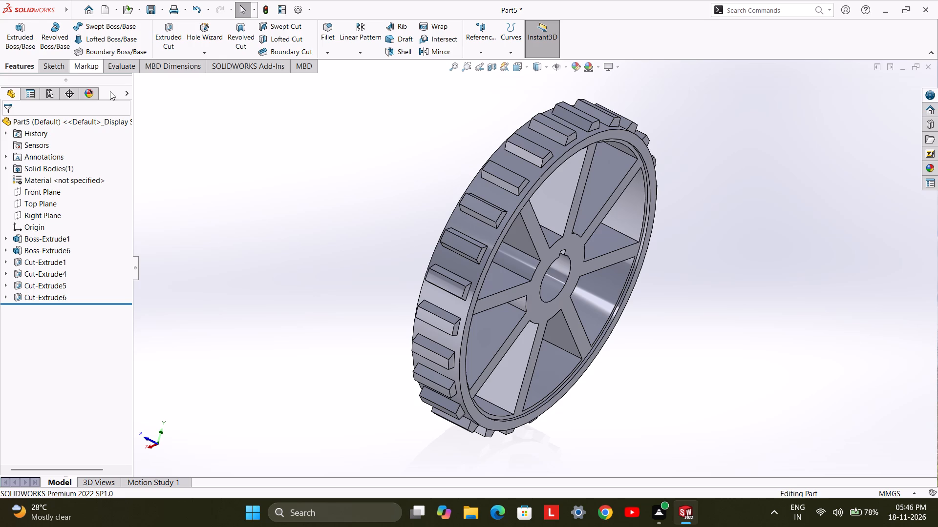
Save the part as "practice problem 3.3" in the INTERNSHIP folder.
key(ctrl+s)
double_click(435, 254)
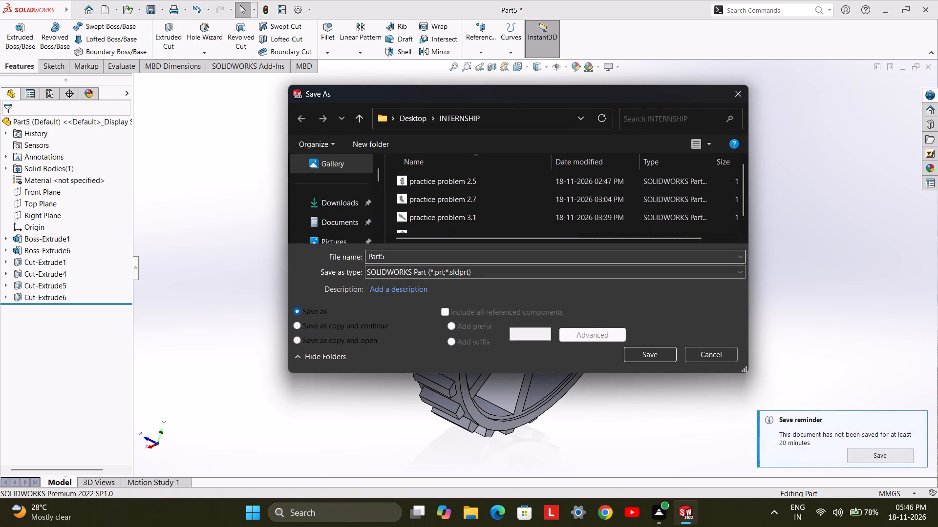
key(BackSpace)
text(practice problem)
key(space)
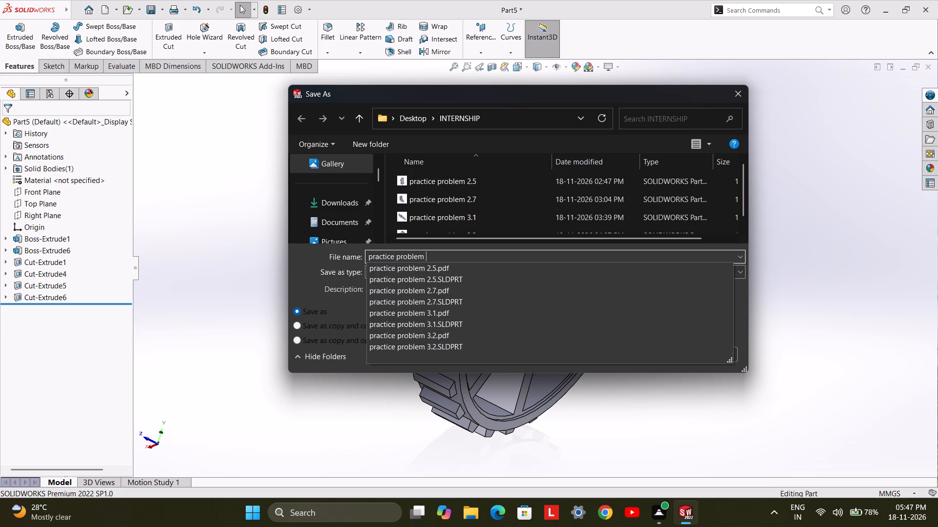
text(3.3)
key(Return)
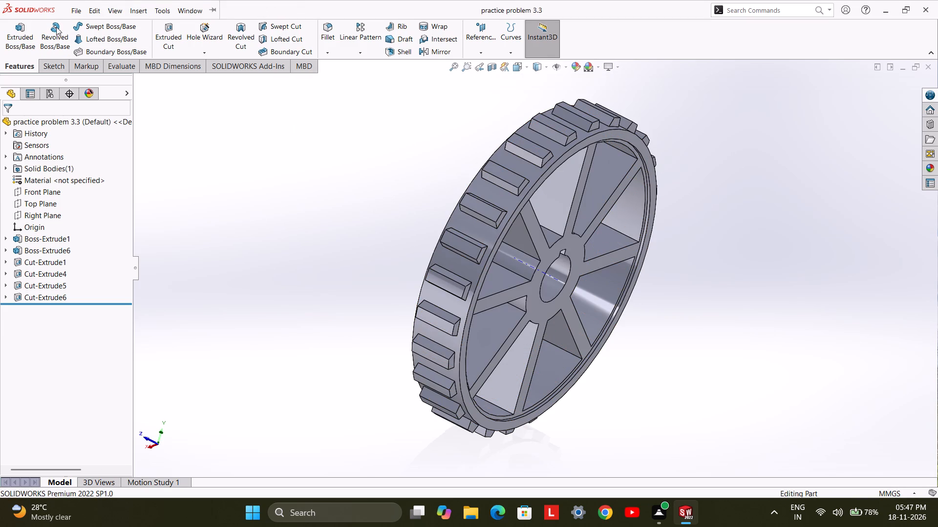
Save a copy of the part in Adobe Portable Document Format (*.pdf) under the name "practice problem 3.3".
click(75, 14)
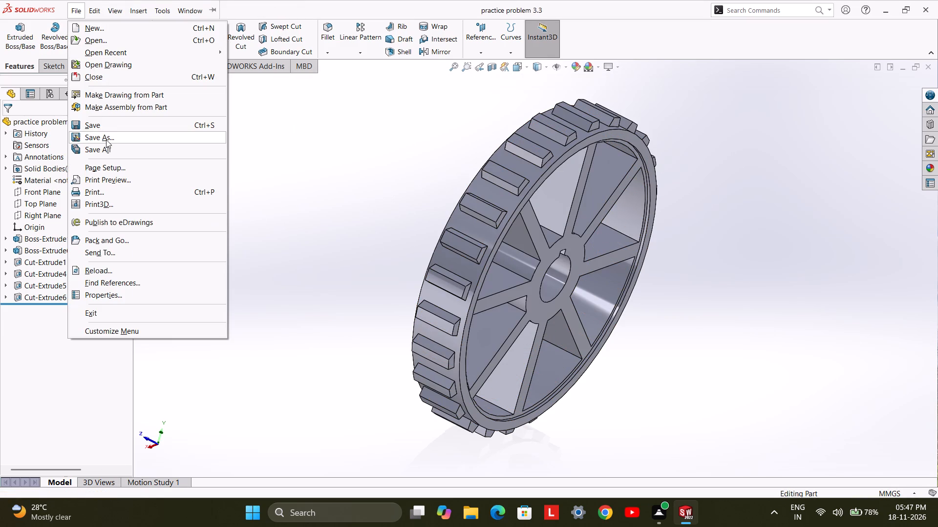
click(106, 140)
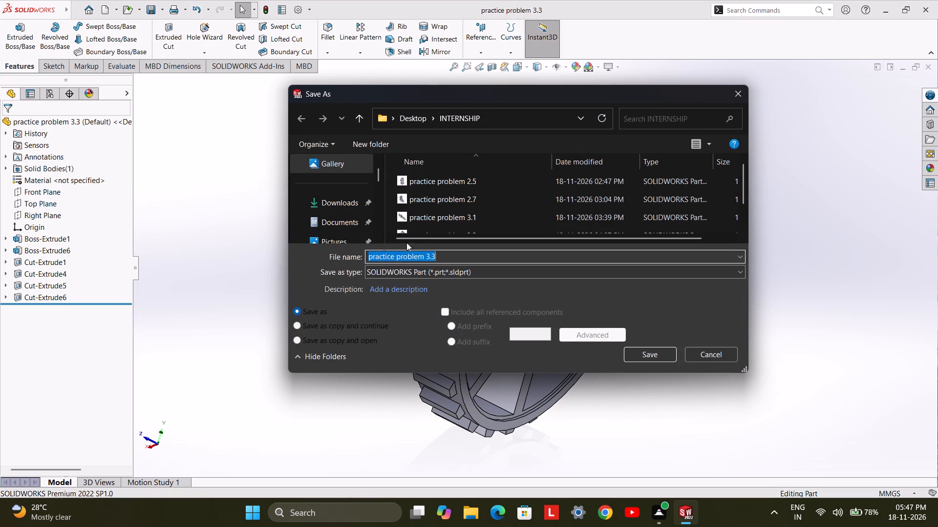
click(474, 273)
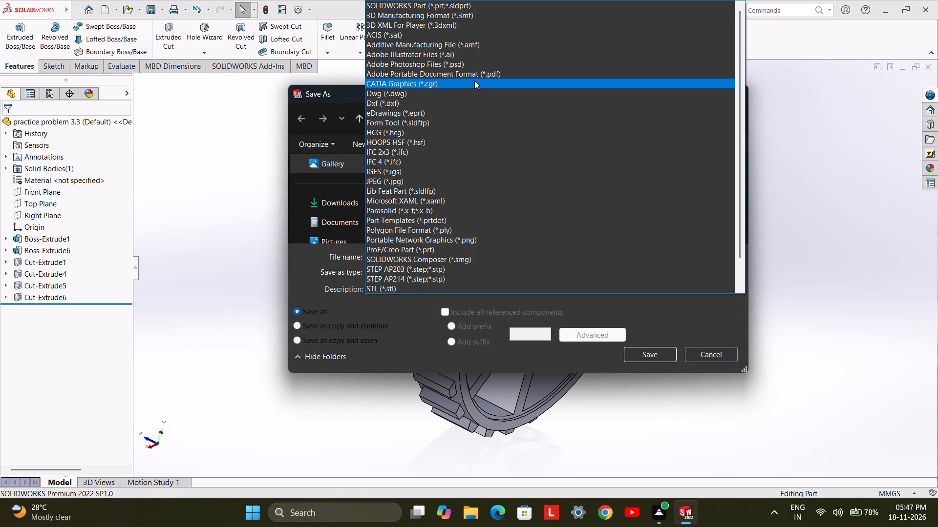
click(477, 74)
click(637, 373)
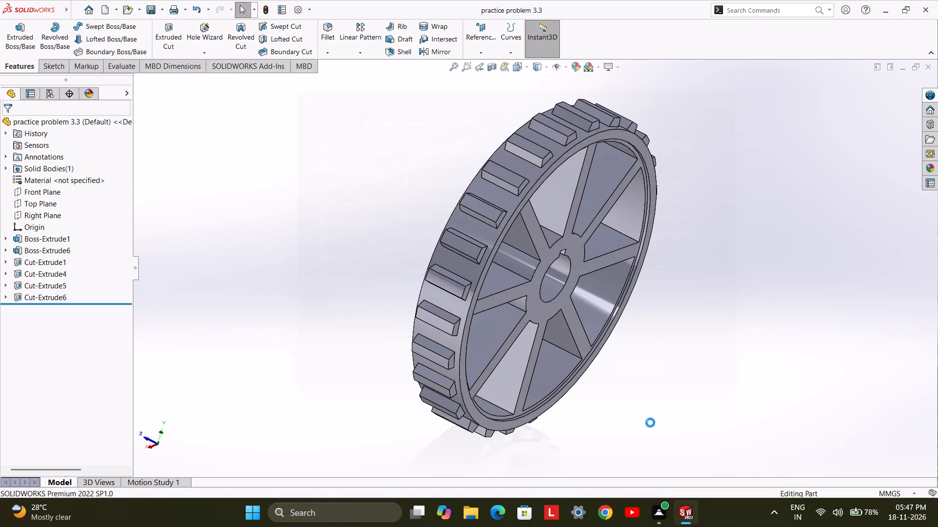